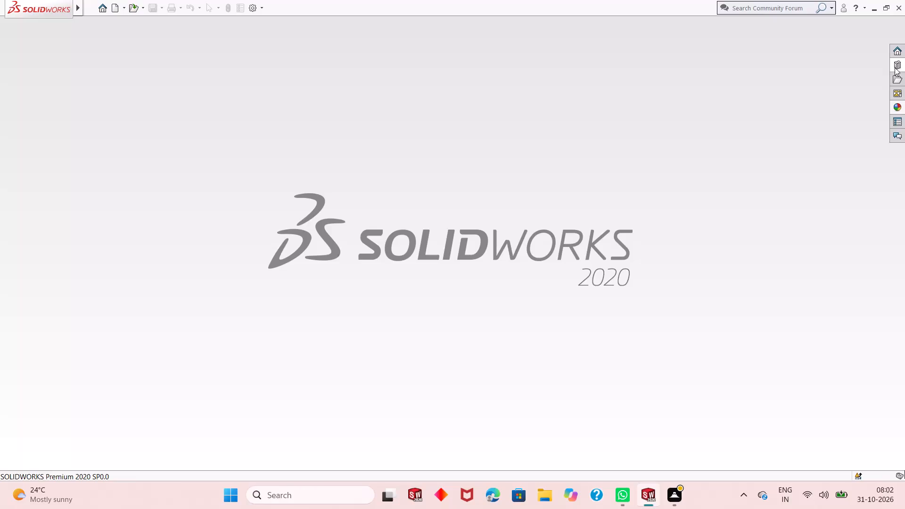
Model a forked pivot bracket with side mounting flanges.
Create a new part document.
click(114, 2)
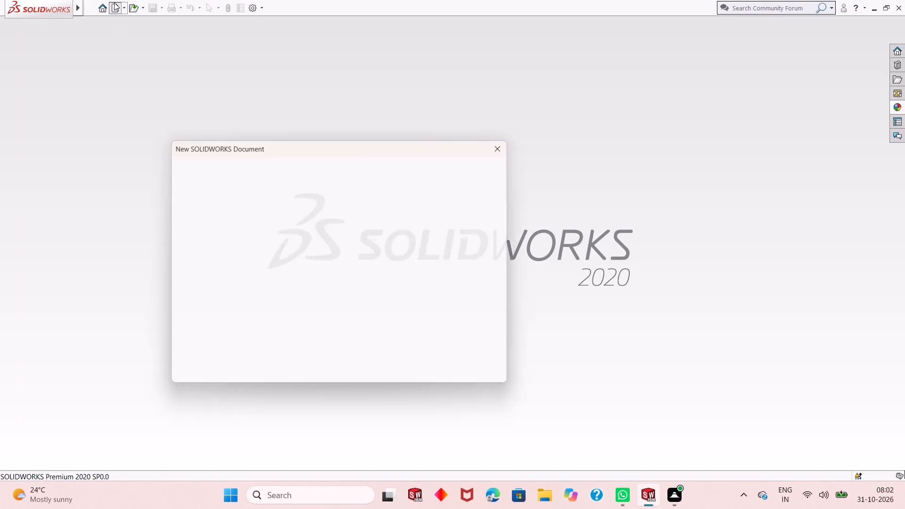
double_click(230, 231)
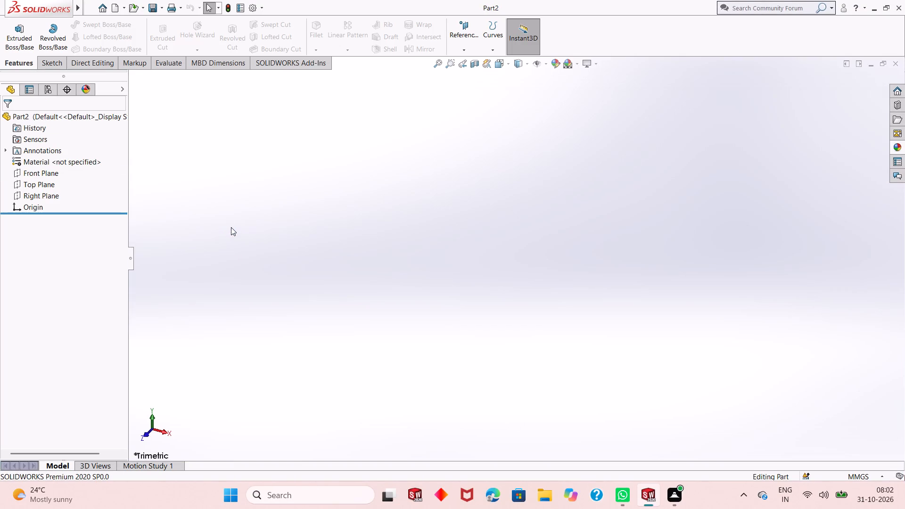
Start a sketch on the Front Plane.
click(41, 171)
click(47, 165)
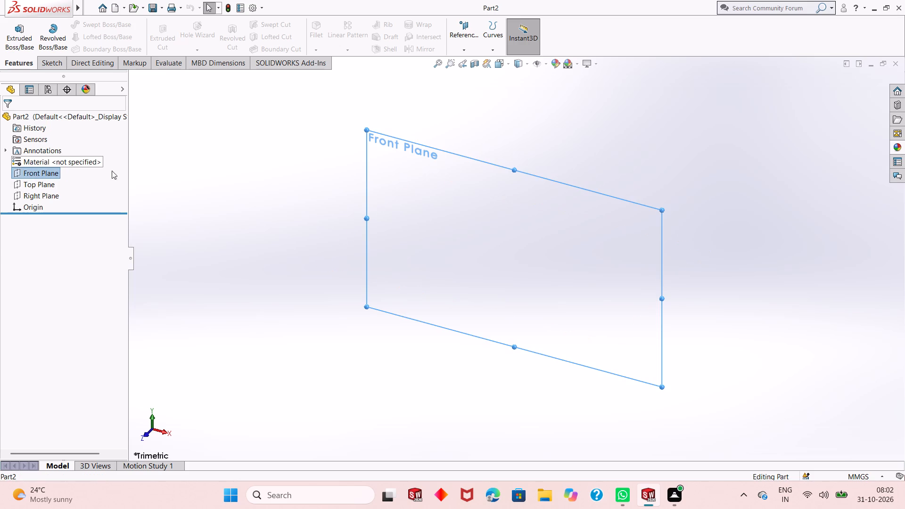
click(285, 135)
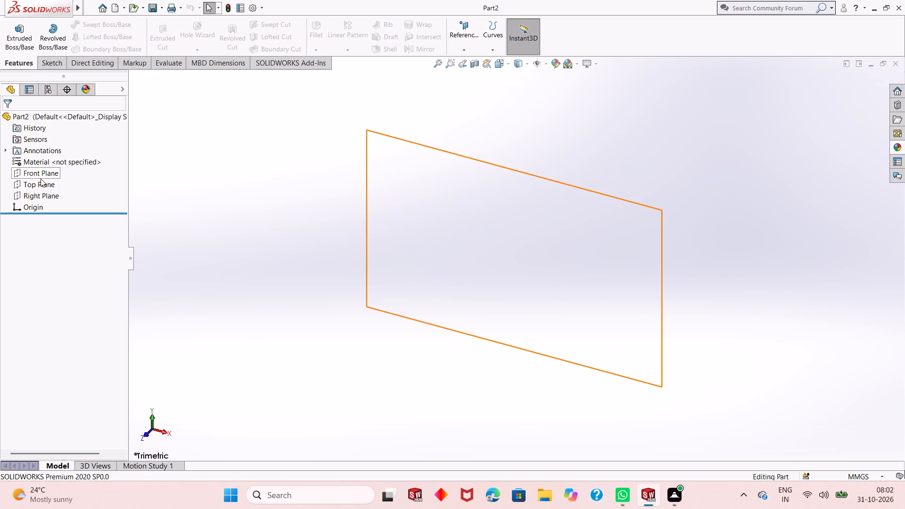
click(41, 179)
key(Escape)
key(Escape)
click(43, 174)
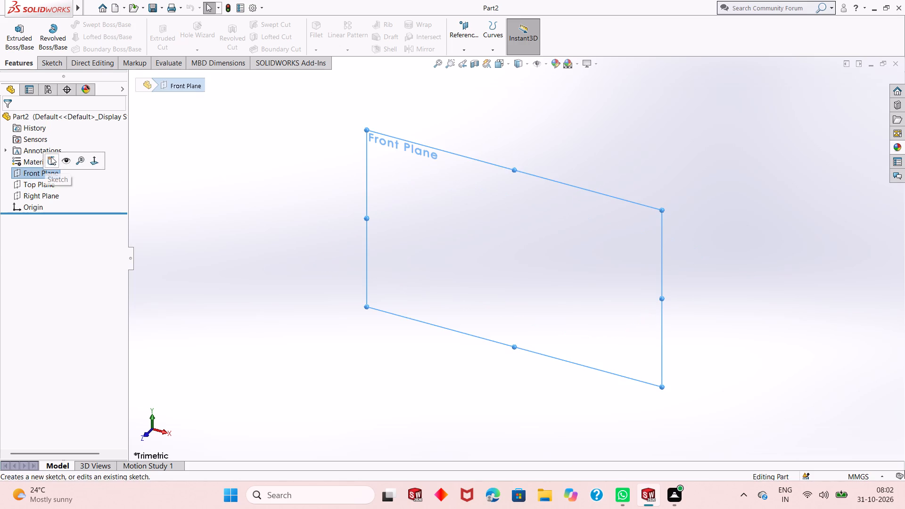
click(52, 156)
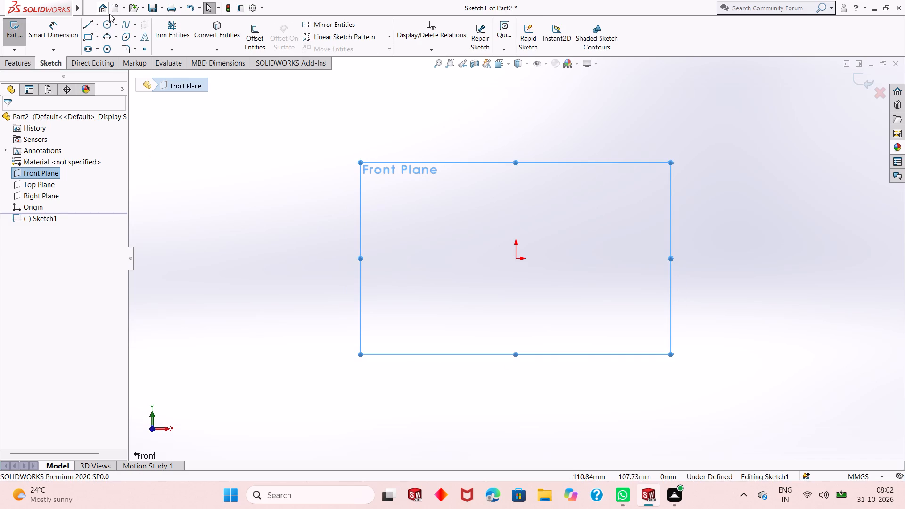
Sketch a circle centred on the origin with a radius of about 44 mm.
drag(105, 23, 103, 14)
click(113, 25)
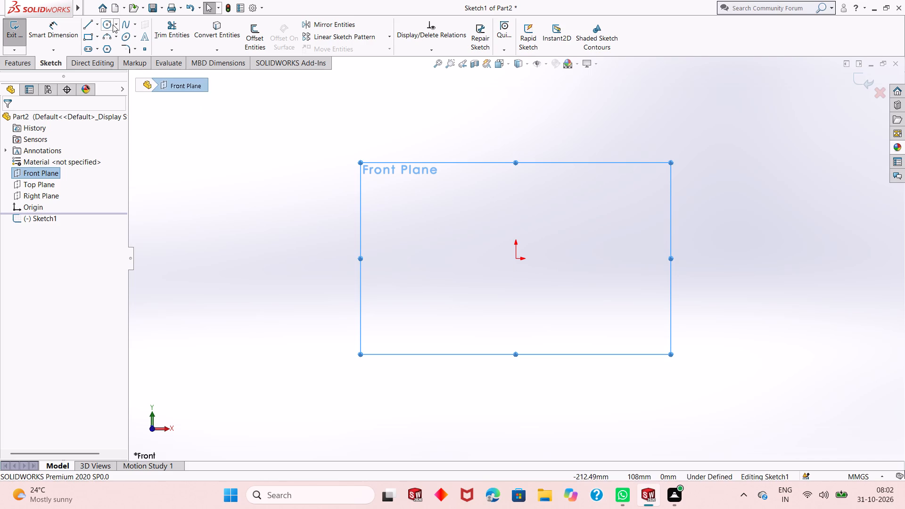
click(514, 257)
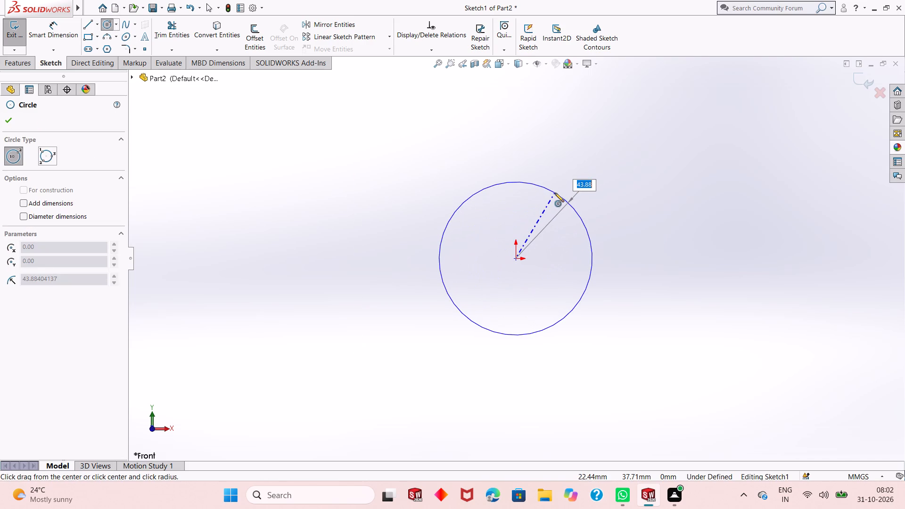
click(555, 193)
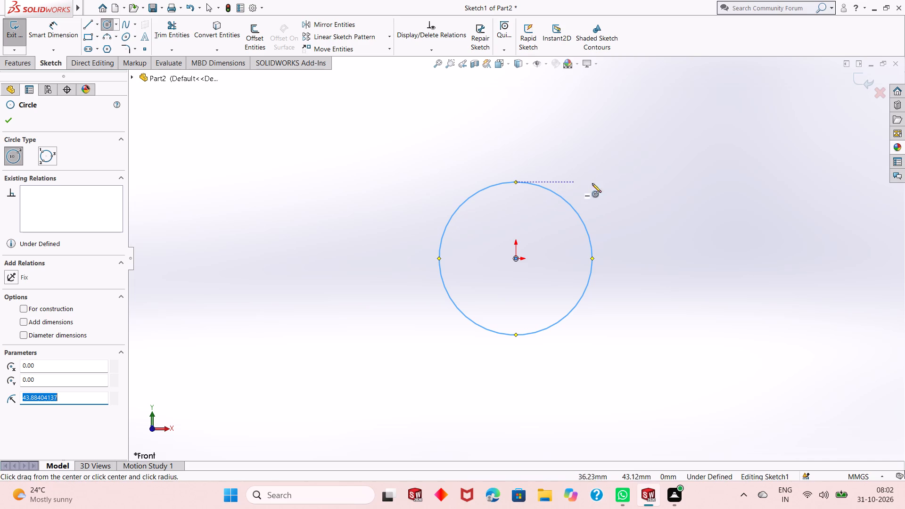
right_click(624, 148)
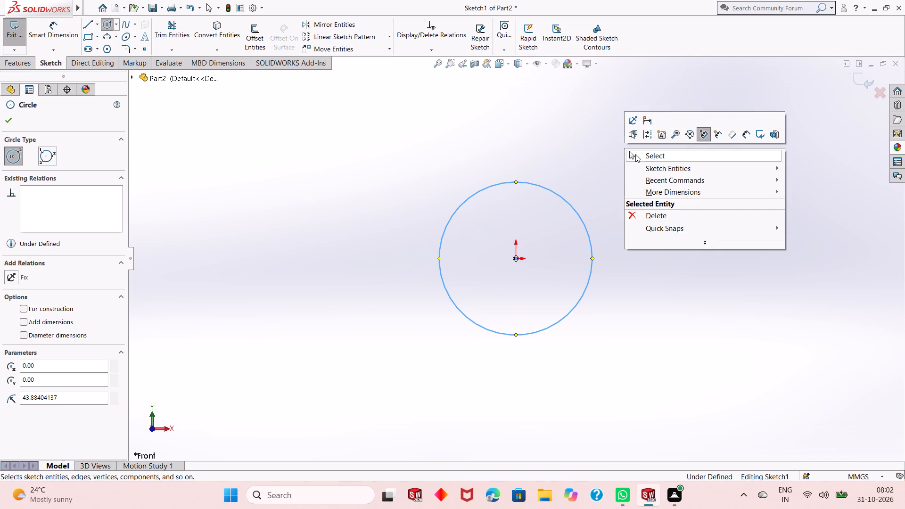
click(642, 158)
Dimension the circle's diameter as 38+38, giving 76 mm.
scroll(594, 149, down, 1)
scroll(585, 162, up, 3)
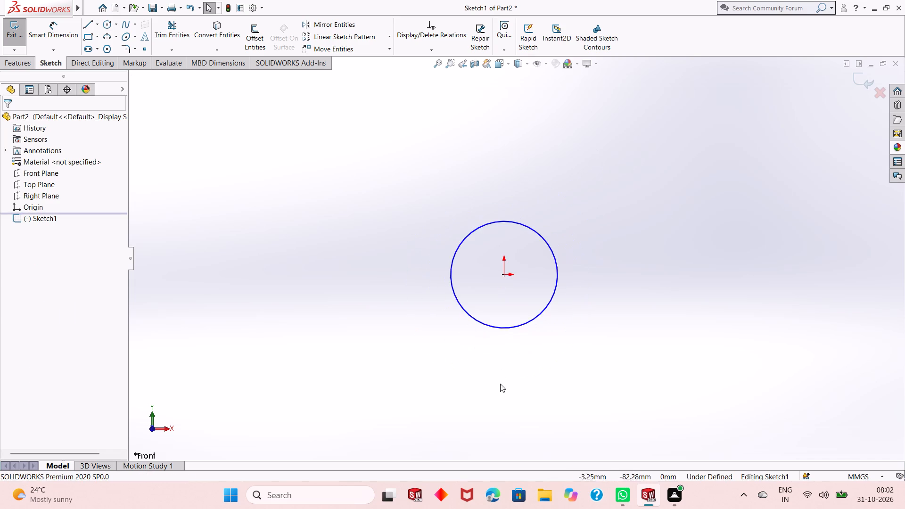
scroll(498, 392, down, 3)
scroll(502, 374, up, 1)
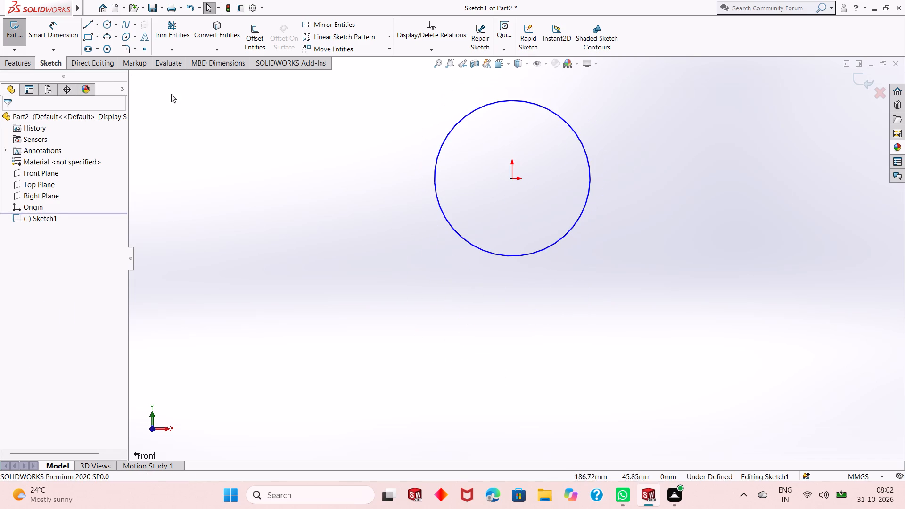
click(66, 36)
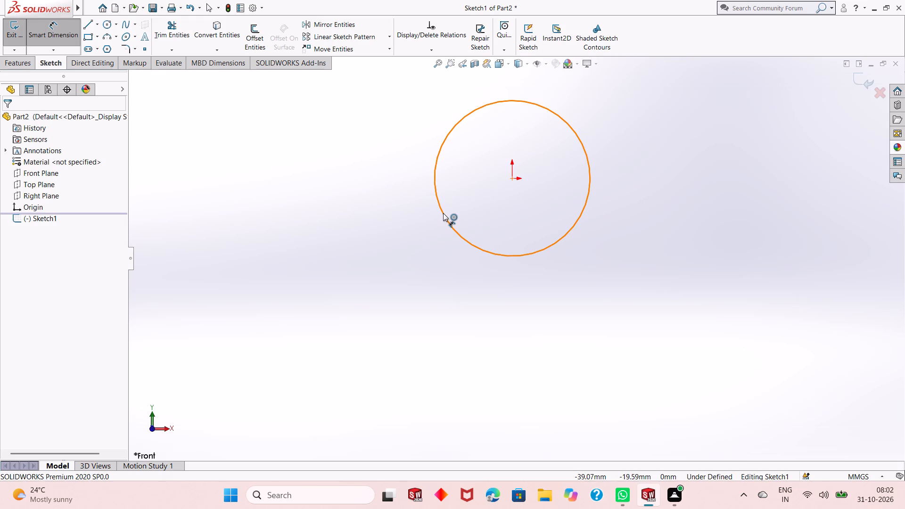
click(443, 213)
click(323, 275)
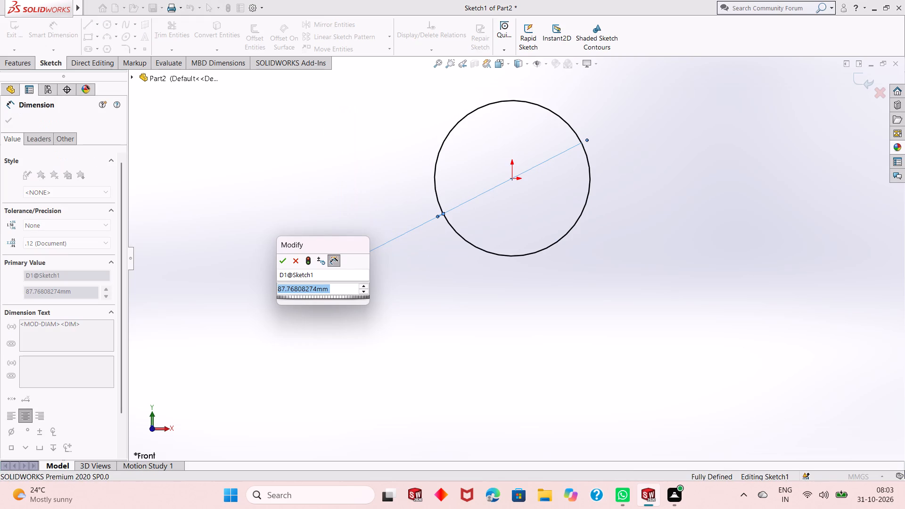
text(38+38)
key(Return)
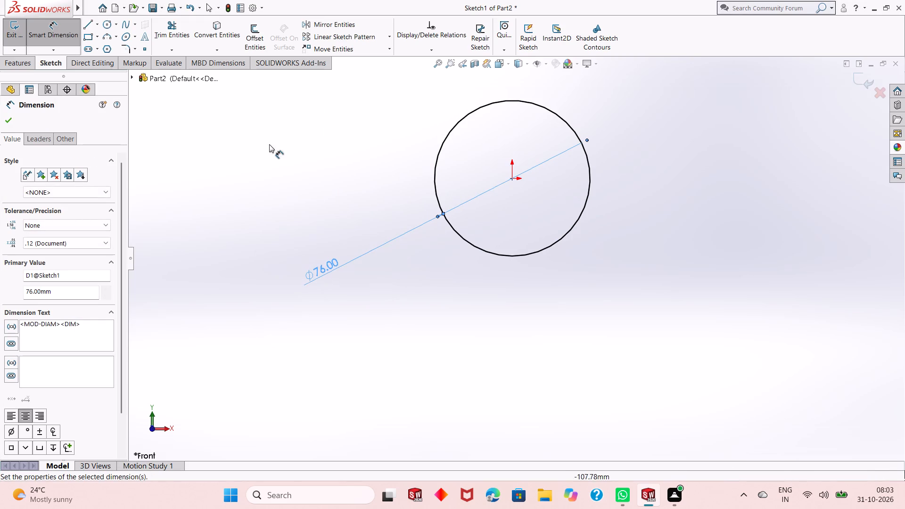
right_click(257, 130)
click(269, 161)
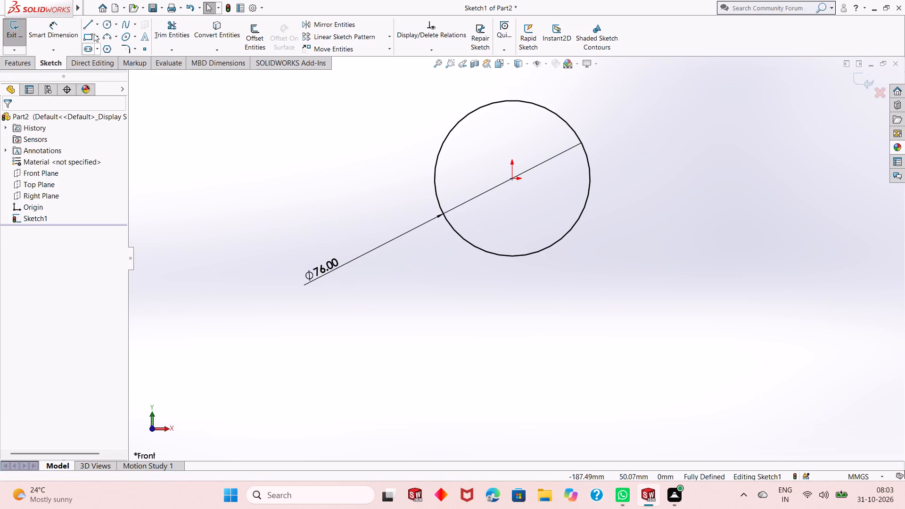
Draw a line about 102 mm down from the circle's left quadrant, a horizontal base line, and a vertical line up to the right quadrant.
click(85, 23)
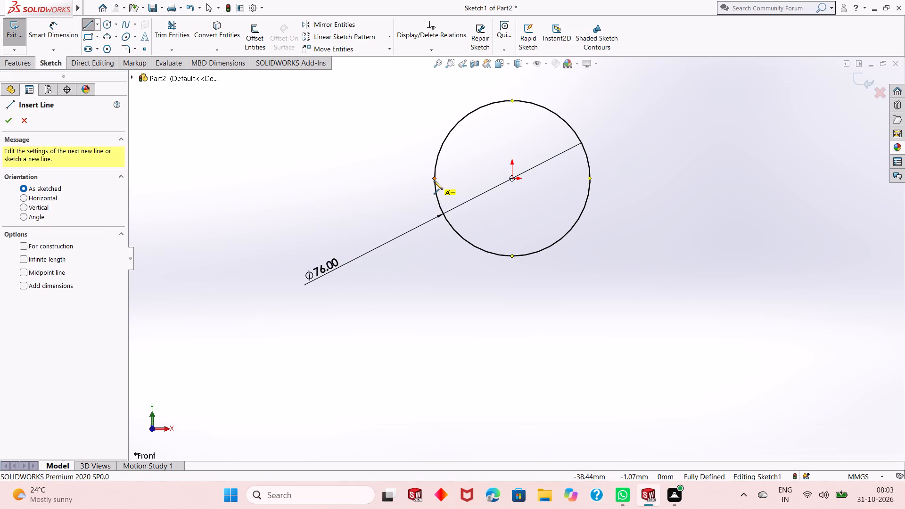
click(433, 180)
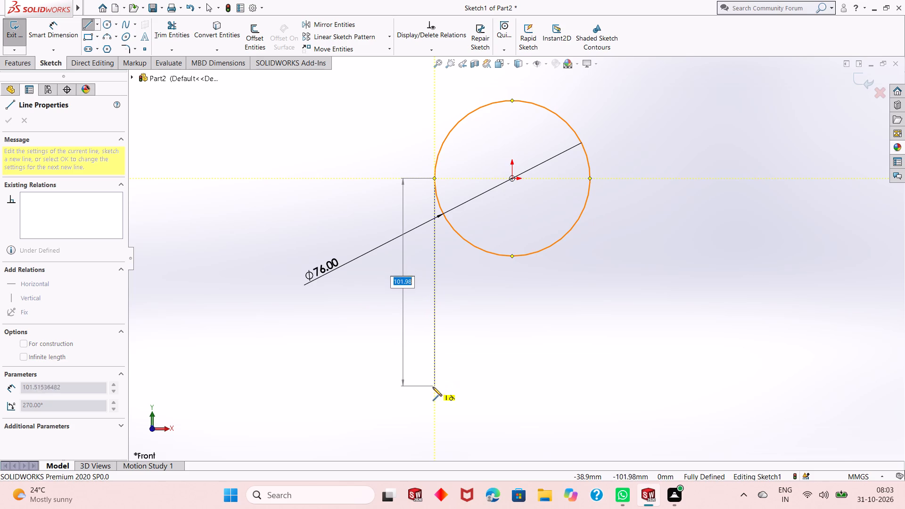
click(433, 387)
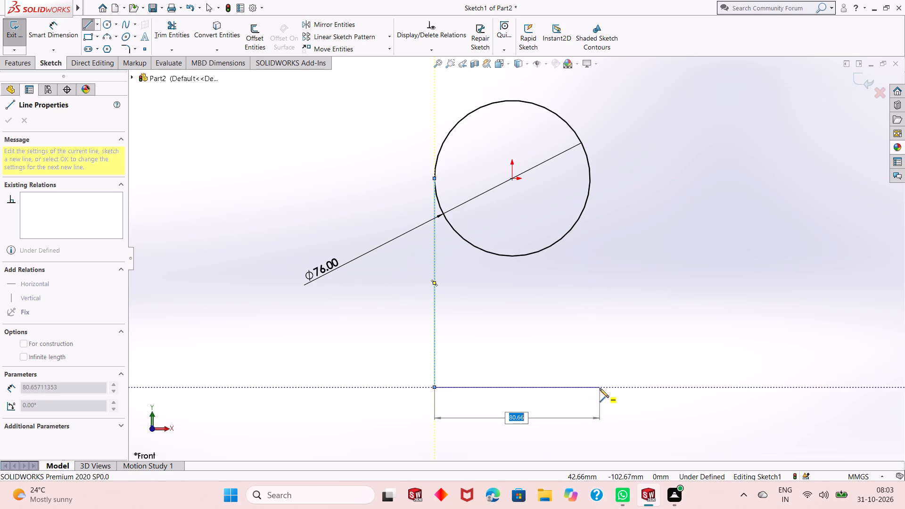
click(590, 388)
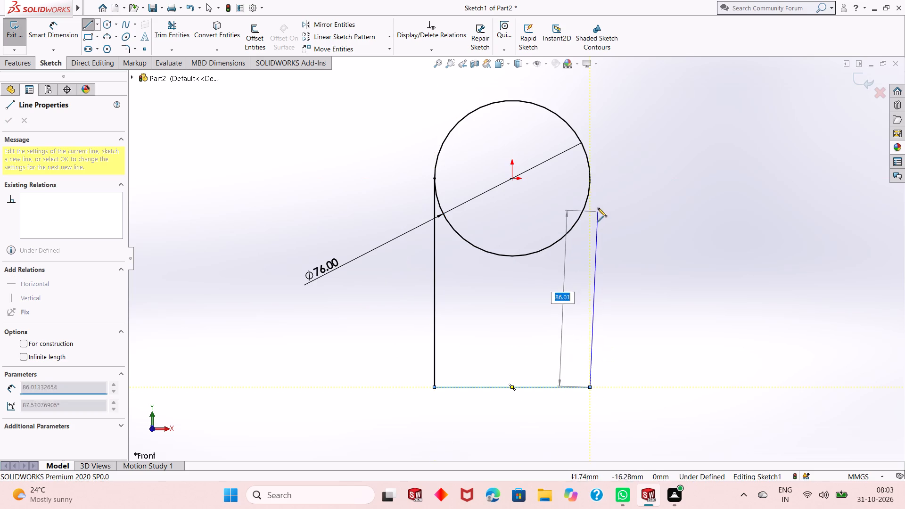
click(591, 177)
right_click(661, 176)
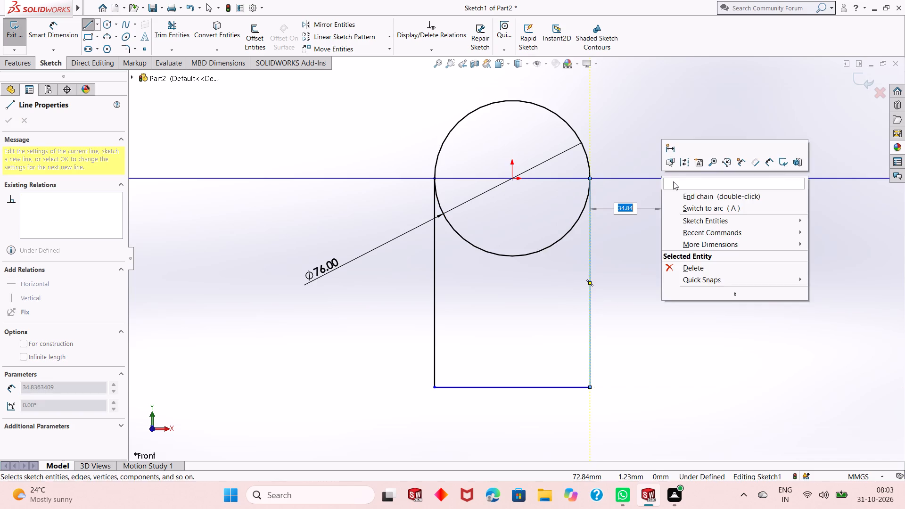
click(673, 181)
Dimension the left vertical line's length as 84 mm.
click(55, 30)
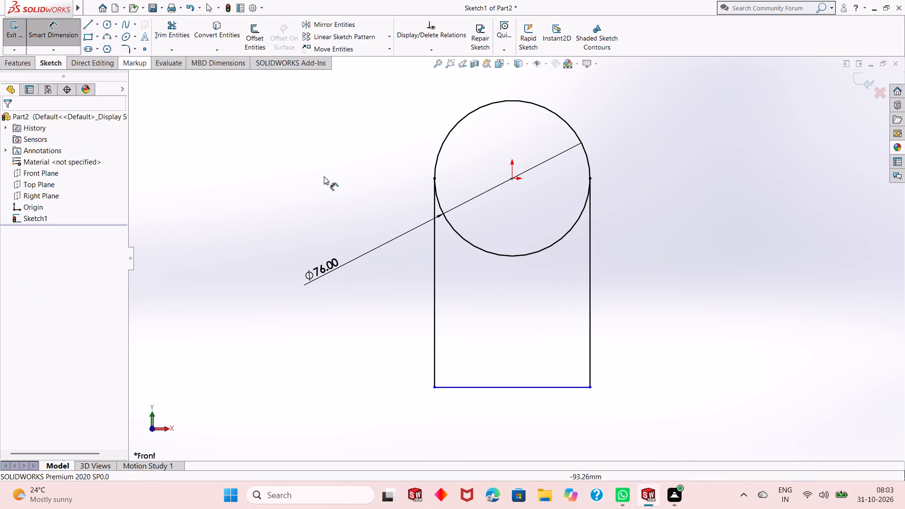
click(436, 322)
click(296, 343)
text(84)
key(Return)
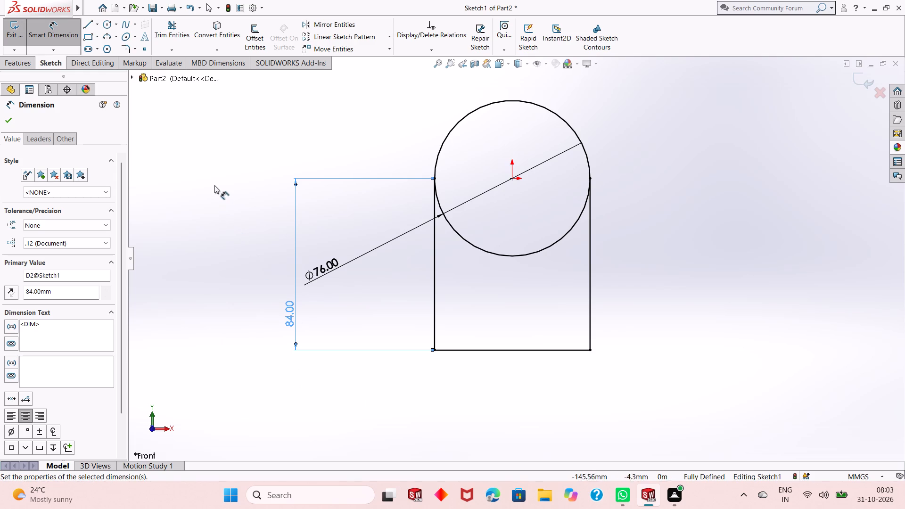
right_click(214, 184)
click(230, 219)
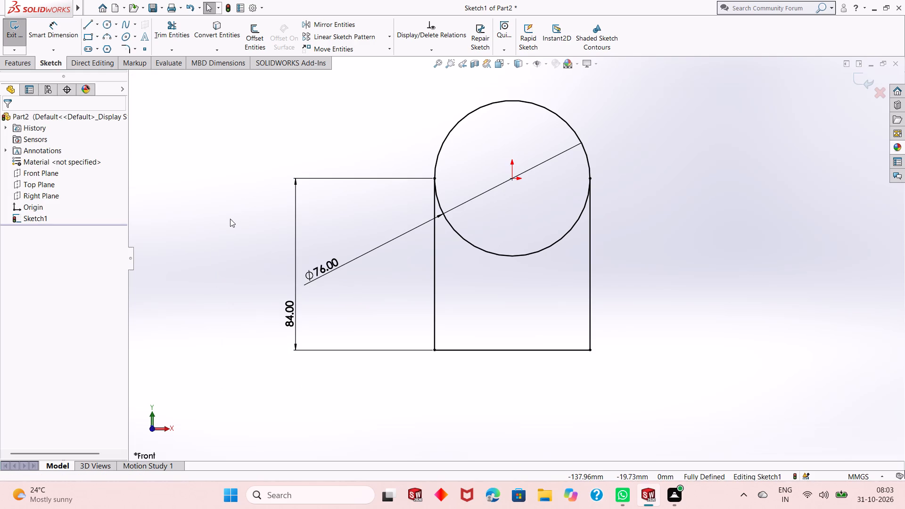
Trim away the circle's lower half between the two vertical lines, using Trim to closest.
click(173, 42)
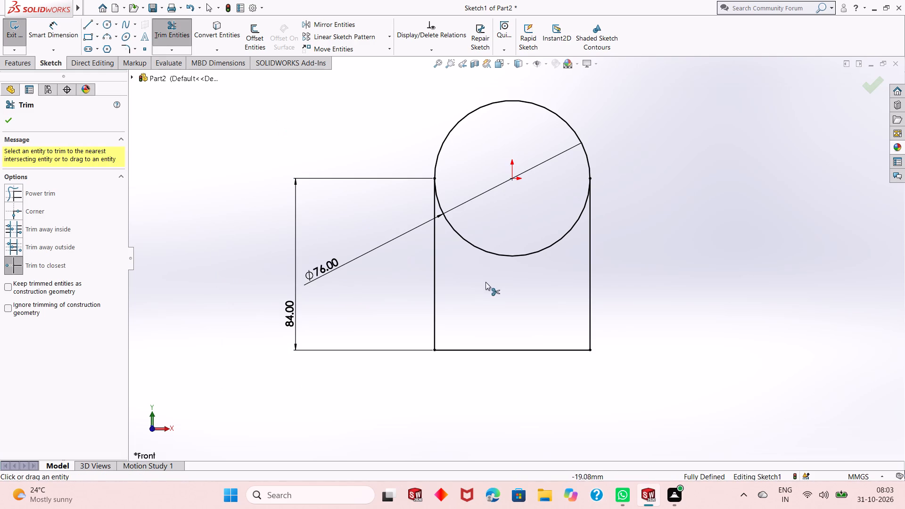
click(510, 257)
right_click(644, 176)
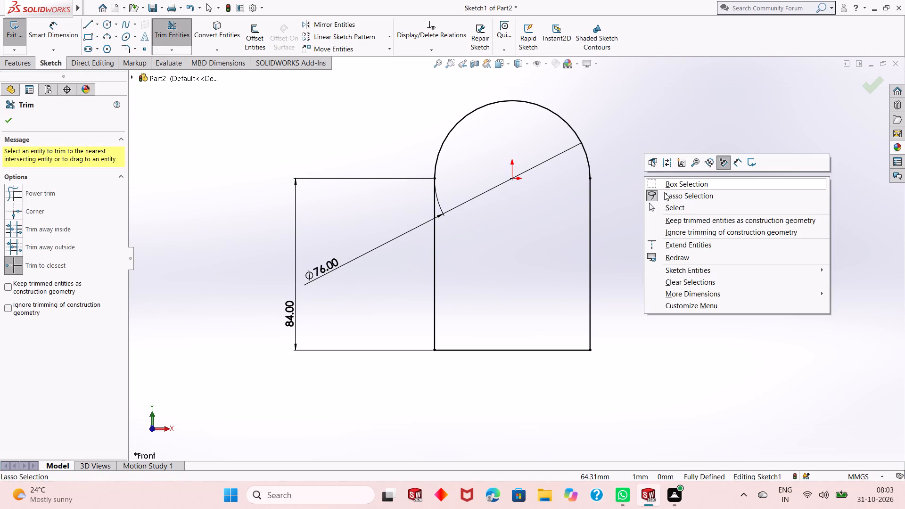
click(667, 207)
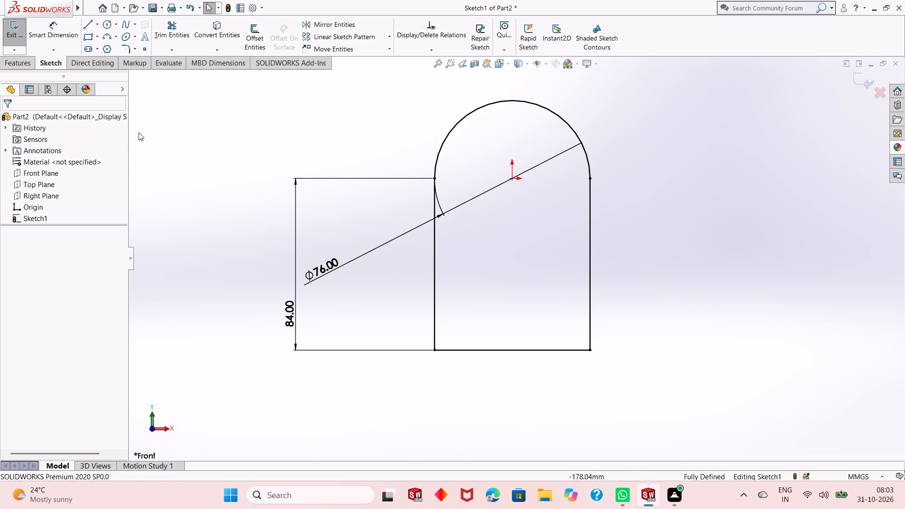
Extrude the arched profile as a blind boss with a depth of 32 mm.
click(17, 66)
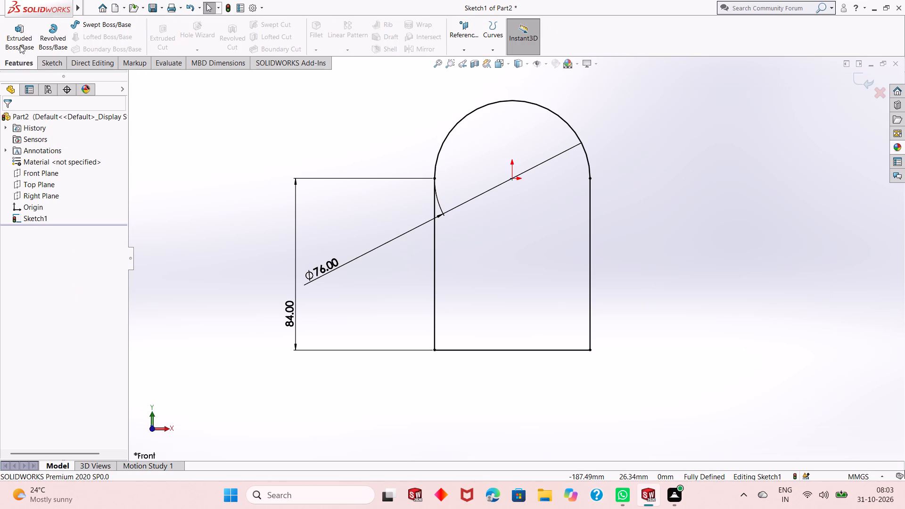
click(20, 45)
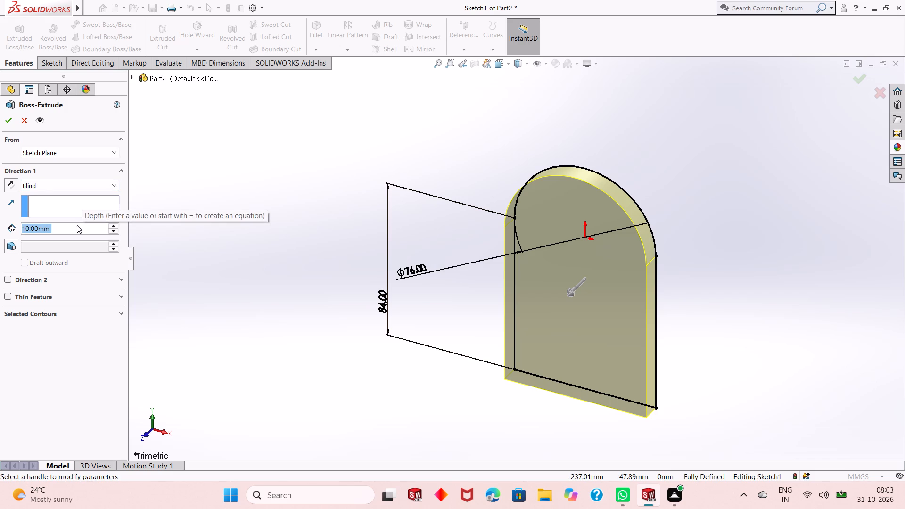
text(32)
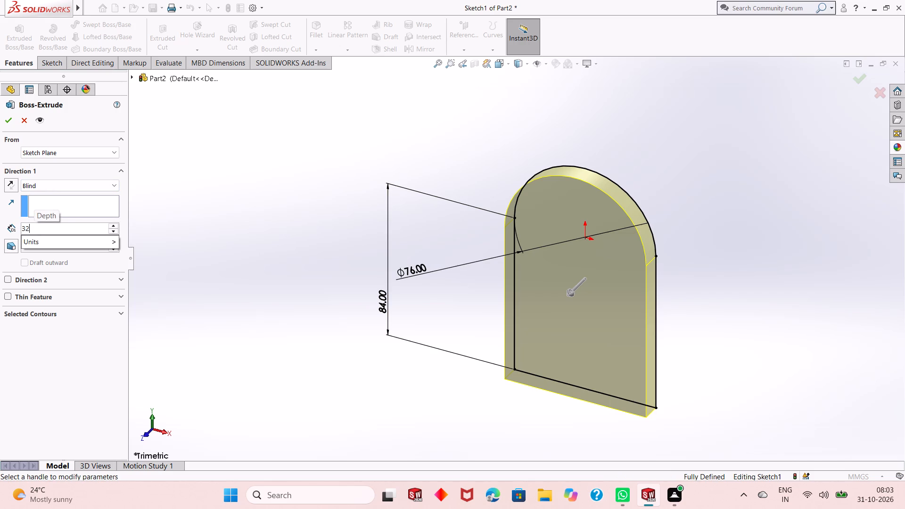
key(Return)
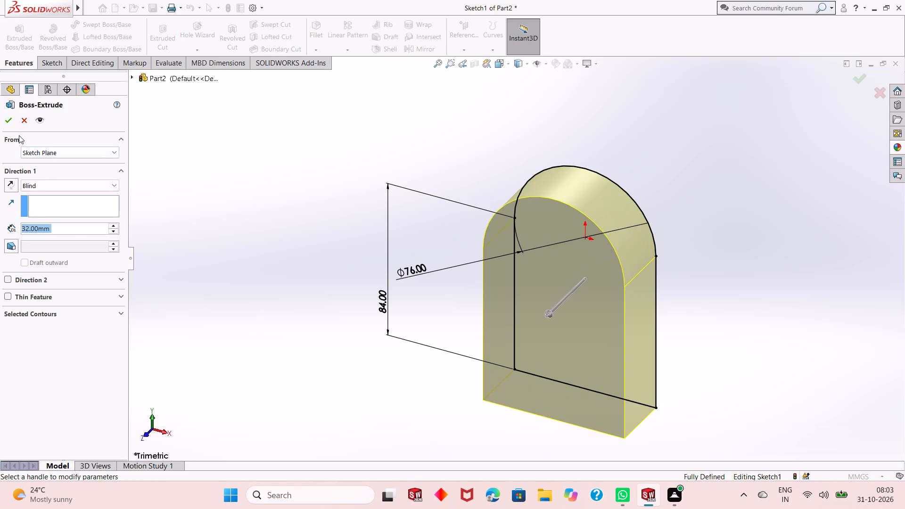
click(12, 123)
click(230, 254)
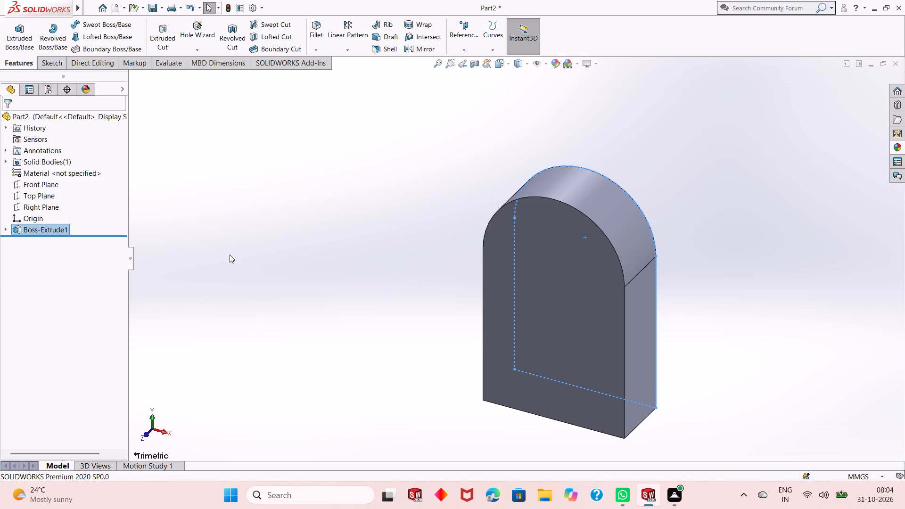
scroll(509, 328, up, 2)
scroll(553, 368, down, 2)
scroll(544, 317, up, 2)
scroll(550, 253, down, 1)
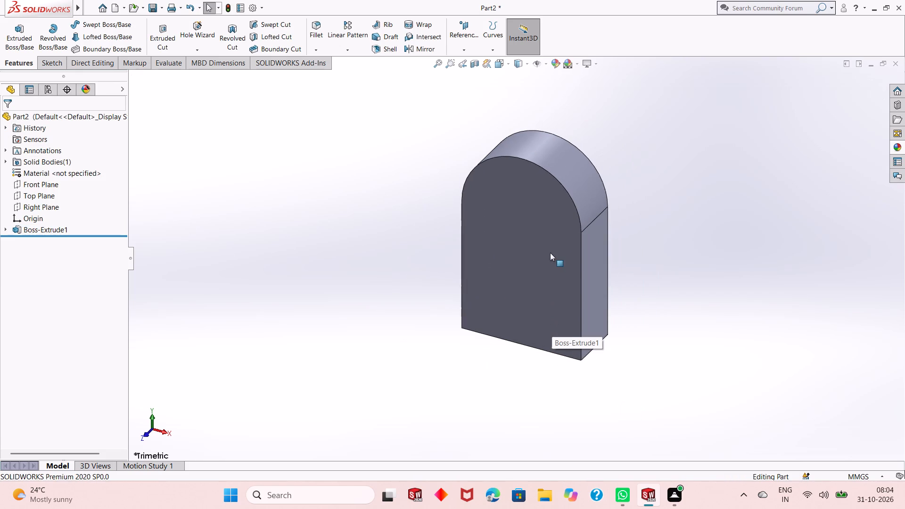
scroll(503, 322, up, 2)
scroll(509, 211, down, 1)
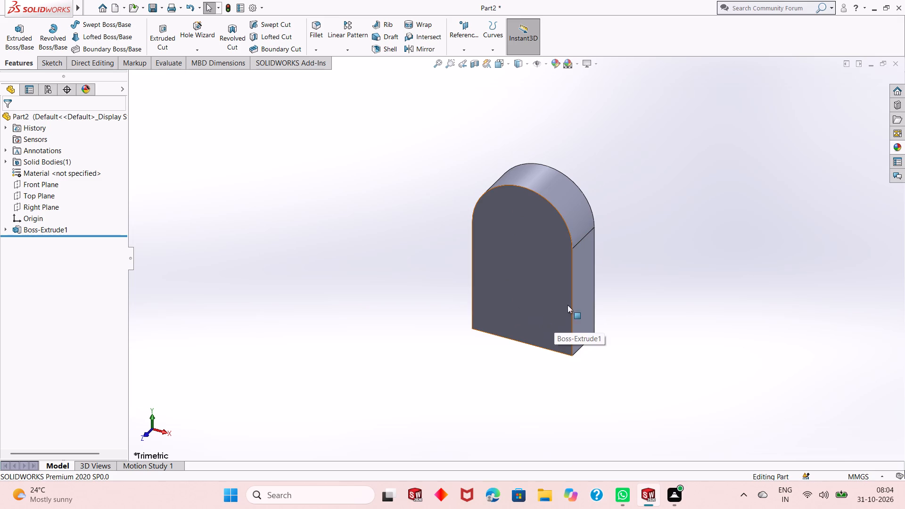
Open a sketch on the block's flat back face and view it face-on.
middle_drag(516, 281, 535, 269)
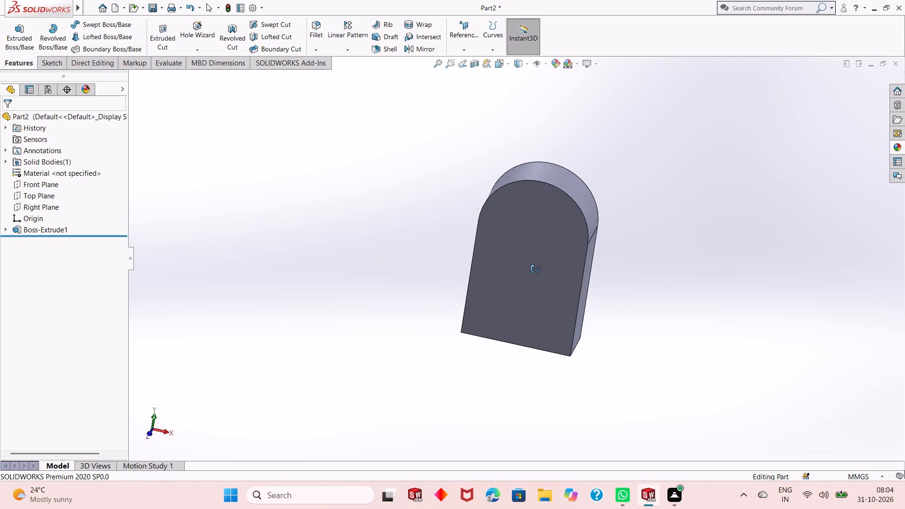
middle_drag(535, 269, 703, 264)
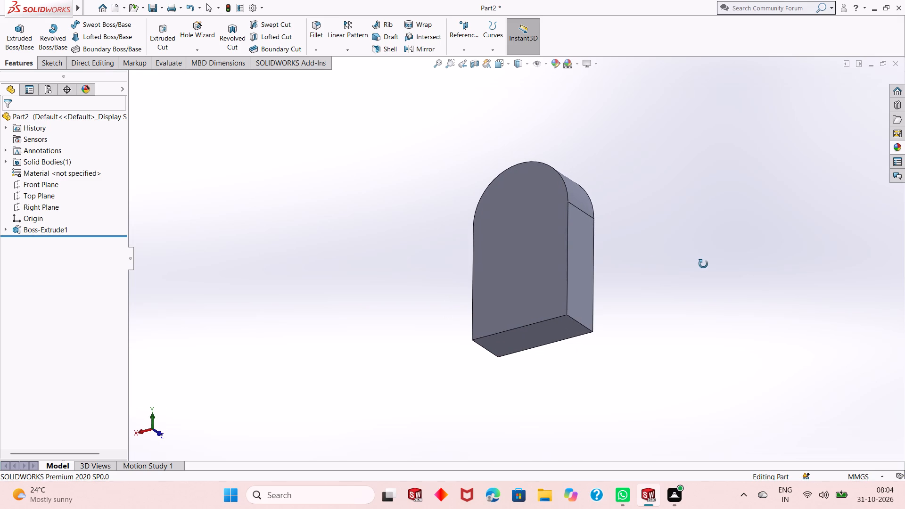
middle_drag(703, 264, 683, 274)
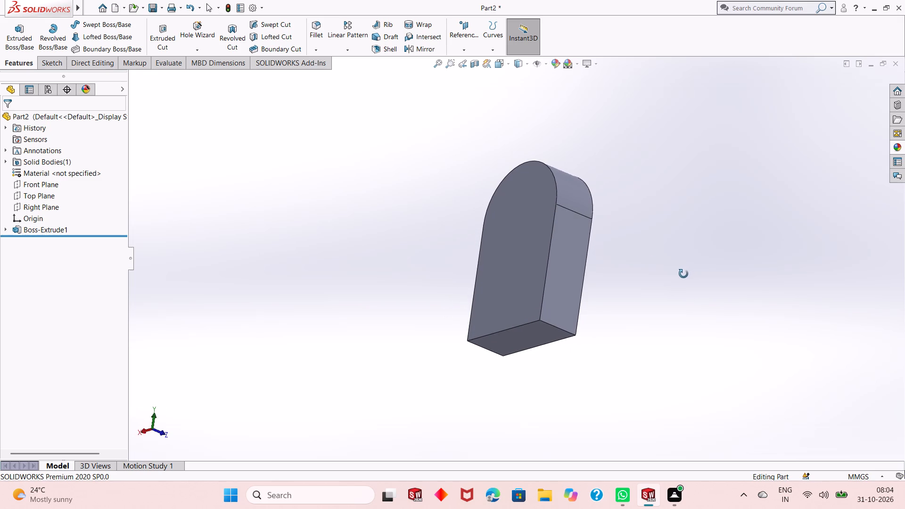
middle_drag(683, 274, 684, 274)
middle_drag(687, 273, 688, 273)
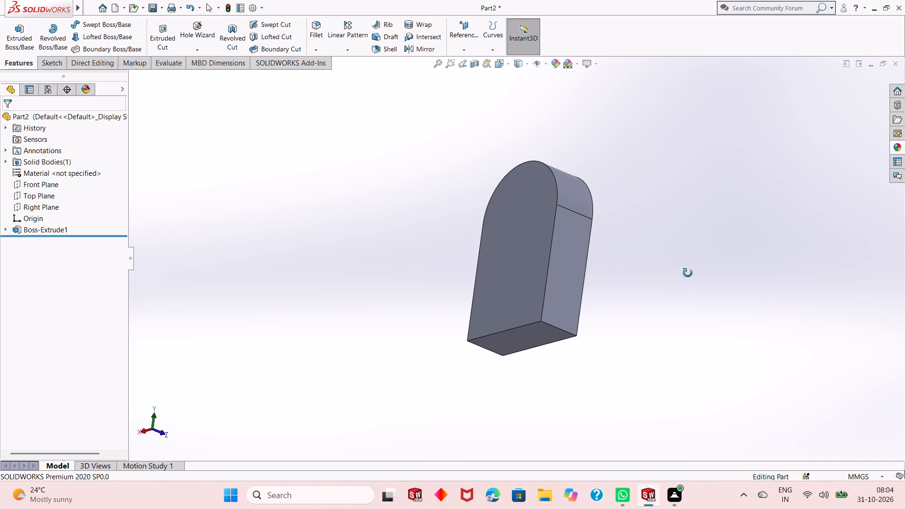
middle_drag(688, 273, 681, 279)
middle_drag(526, 233, 518, 237)
click(519, 238)
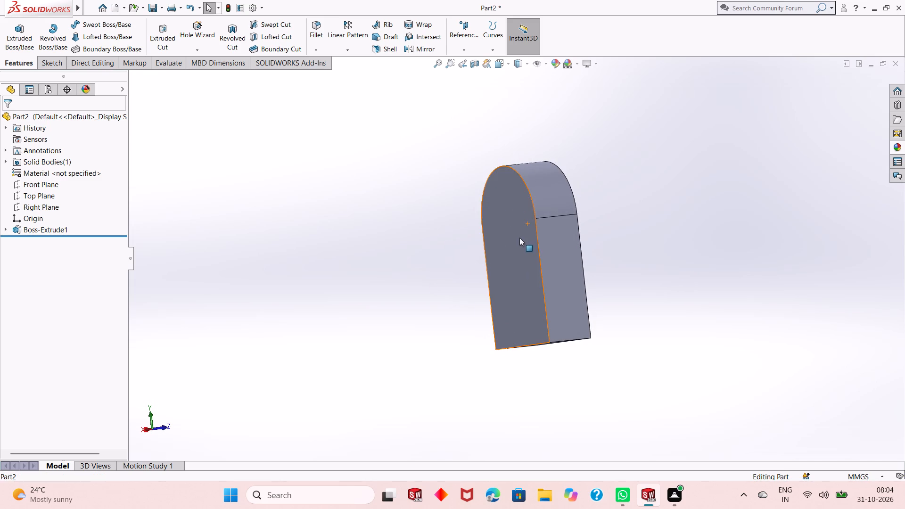
click(559, 211)
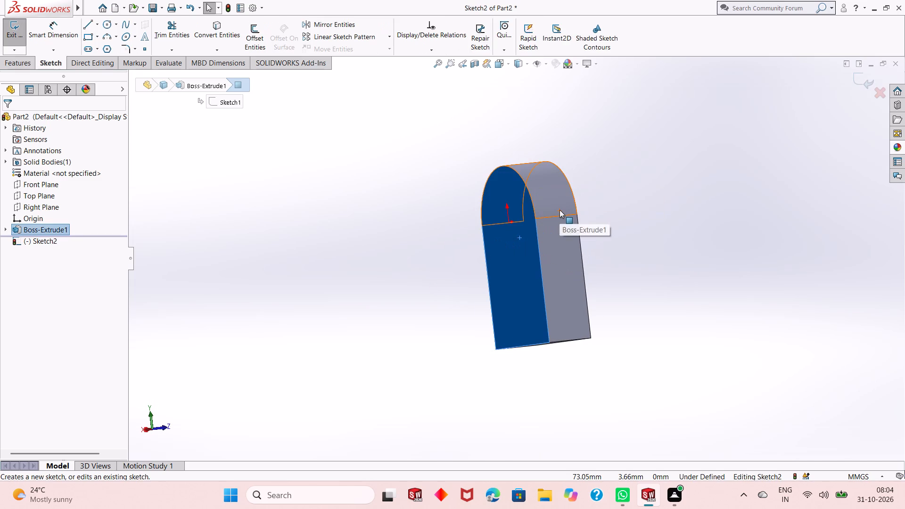
key(ctrl+8)
scroll(539, 289, up, 2)
click(623, 283)
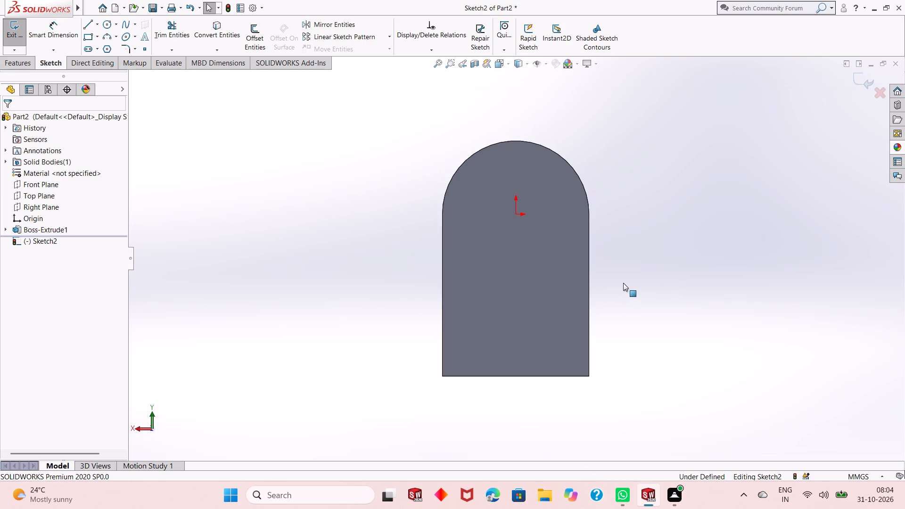
Draw a 72 mm horizontal line outward from the face's bottom-right corner, in line with the base edge.
click(90, 27)
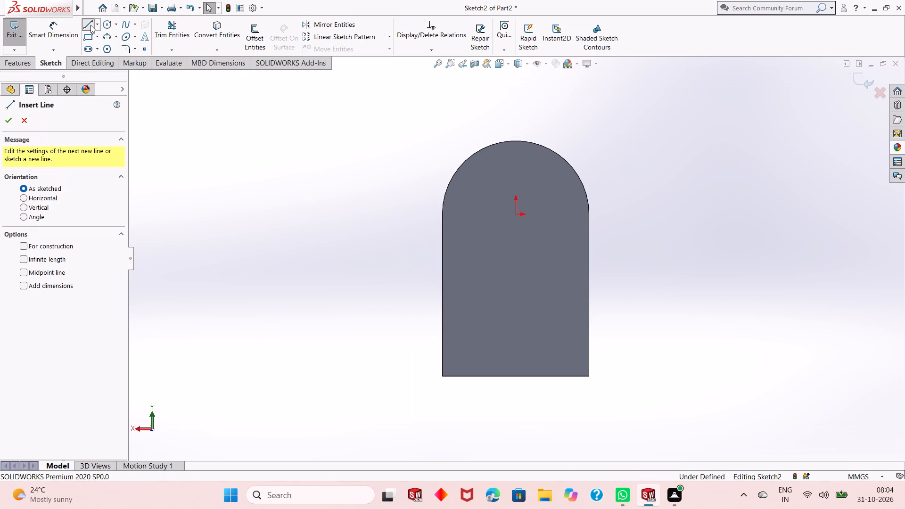
click(590, 376)
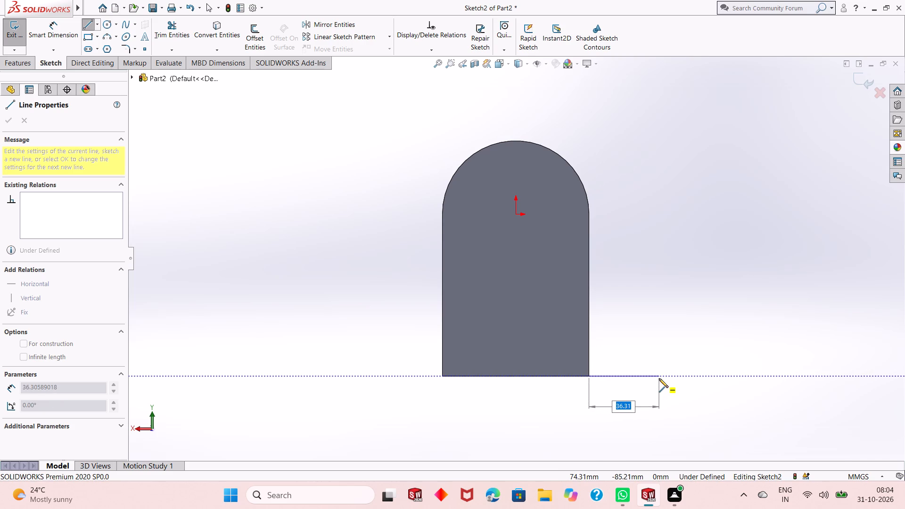
text(140-)
text(32-)
text(36)
key(Return)
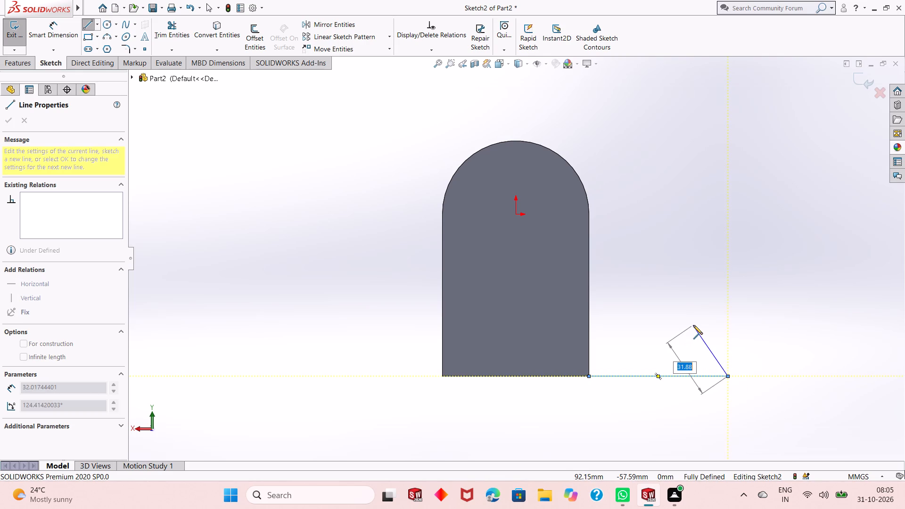
key(Escape)
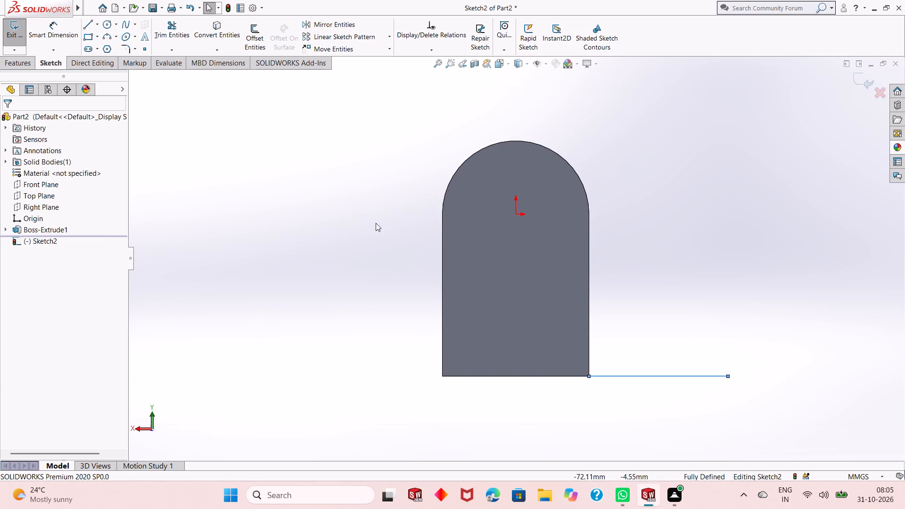
key(Escape)
key(Escape)
Dimension the horizontal line's length as 36 mm.
click(36, 23)
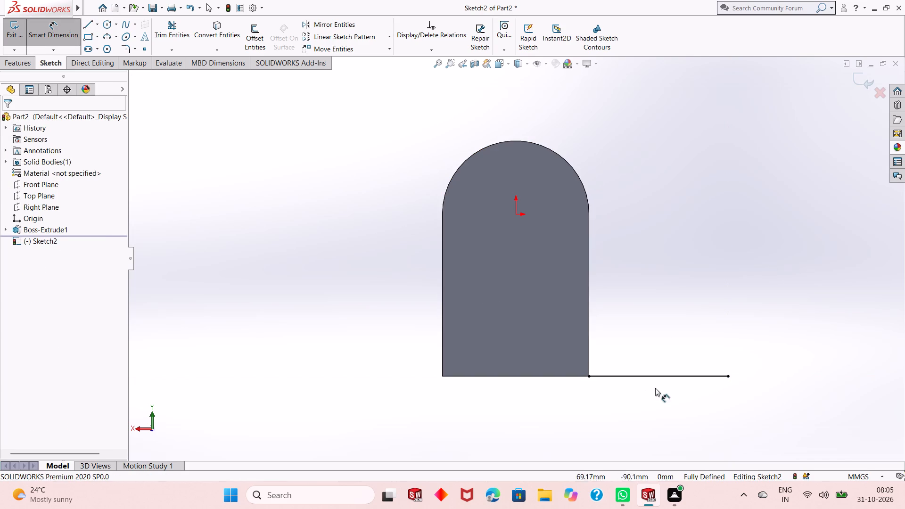
click(675, 378)
click(670, 412)
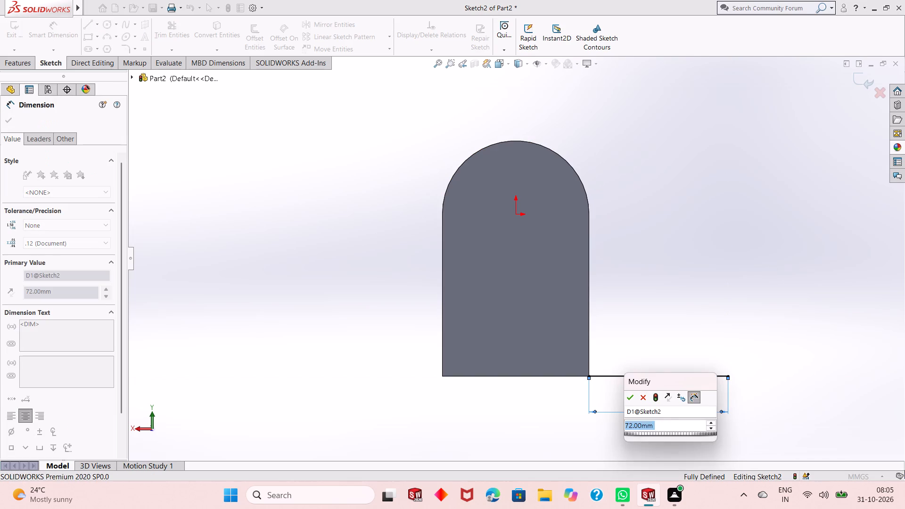
text(72/2)
key(Return)
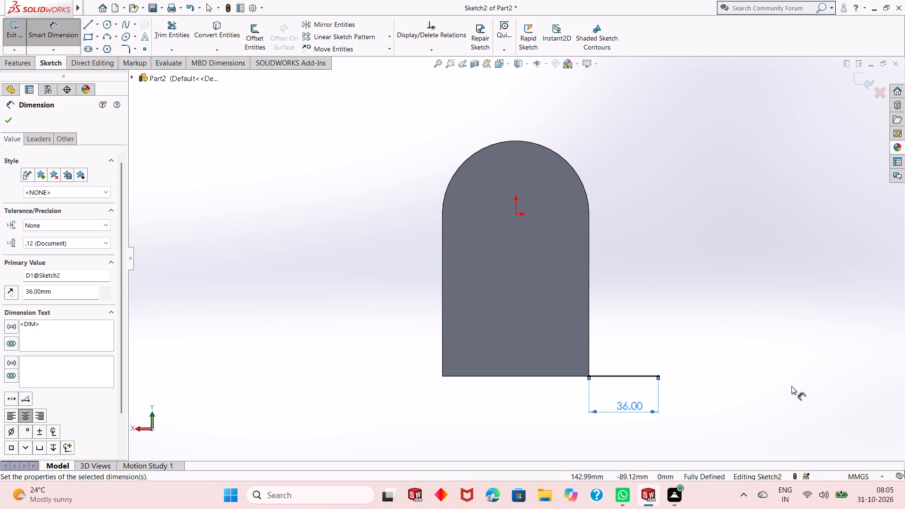
scroll(791, 386, down, 1)
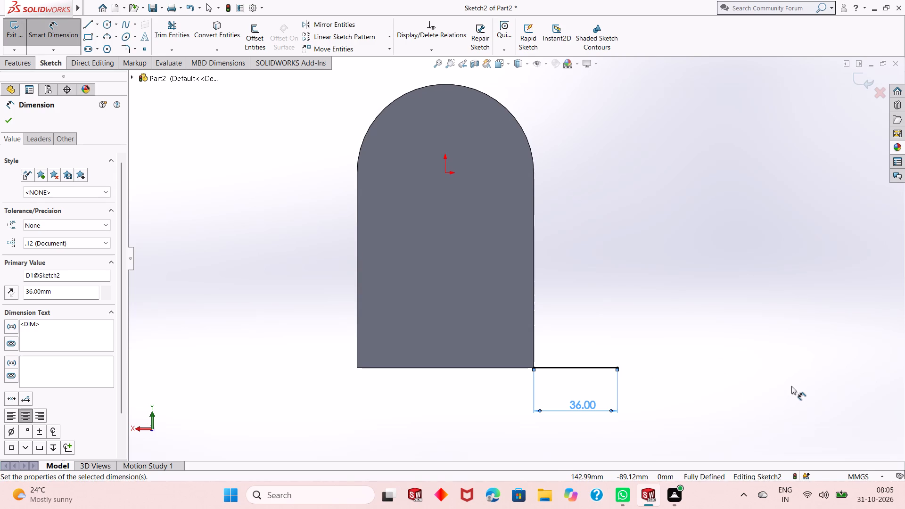
scroll(762, 402, up, 1)
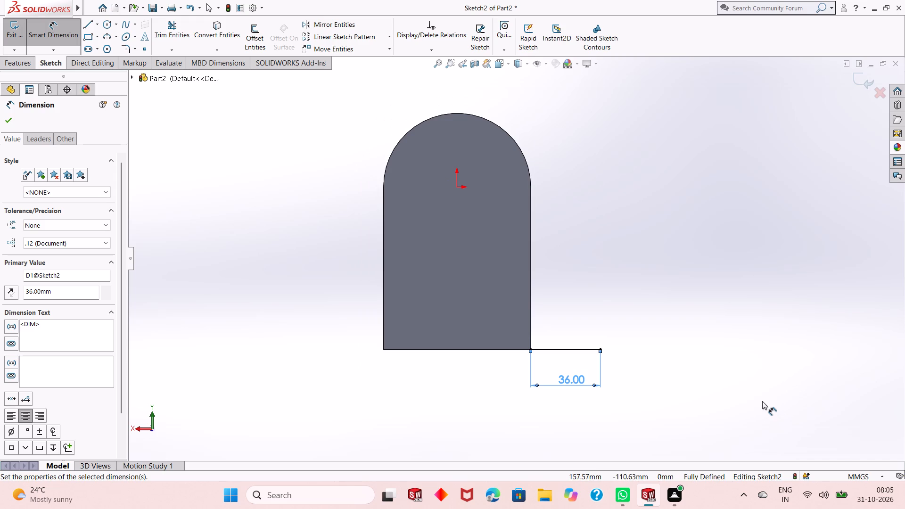
scroll(762, 401, down, 1)
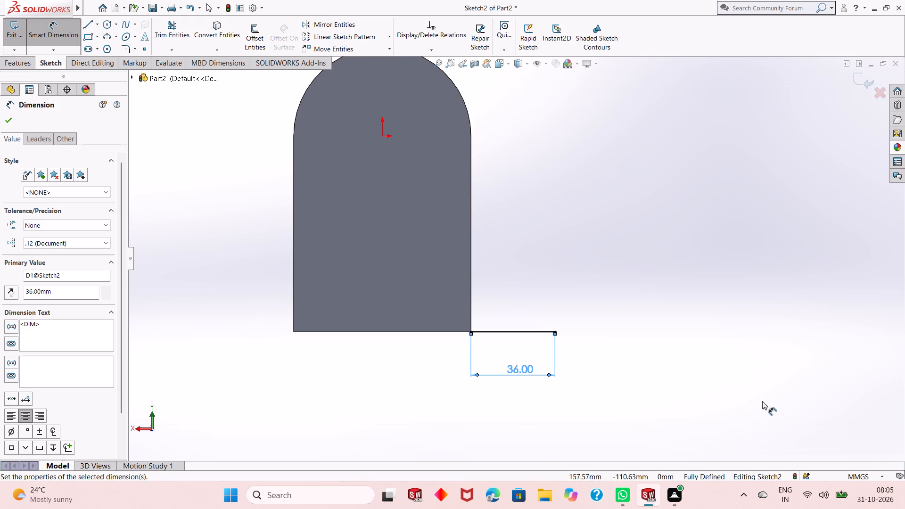
scroll(762, 401, down, 1)
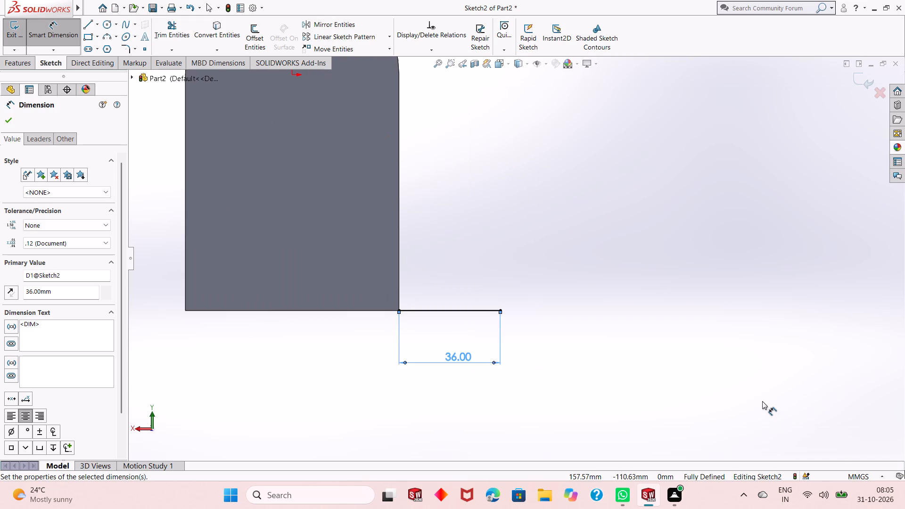
scroll(762, 401, down, 1)
scroll(762, 401, up, 2)
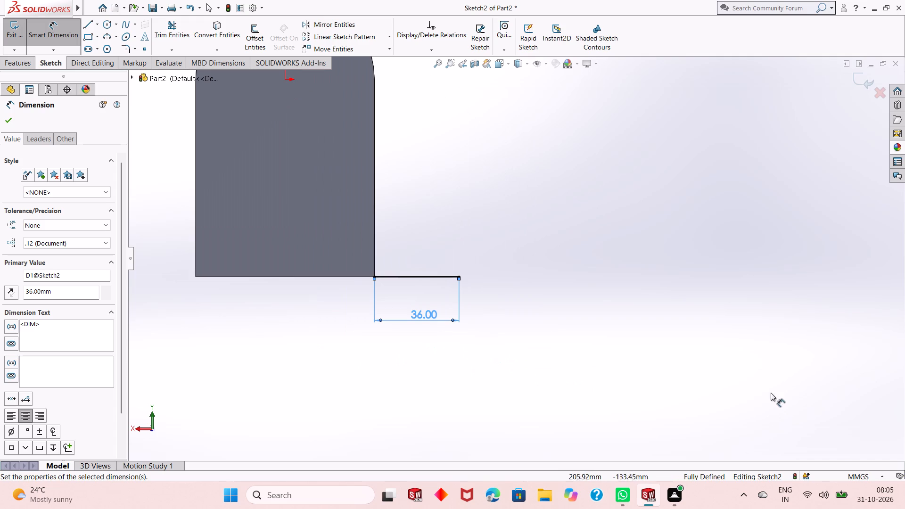
scroll(527, 352, up, 3)
scroll(372, 174, down, 2)
scroll(292, 166, down, 1)
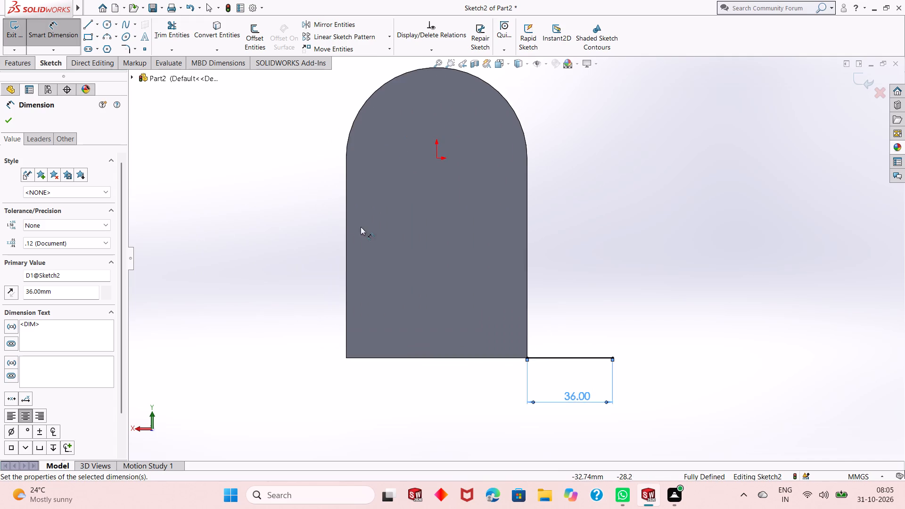
scroll(361, 227, up, 3)
right_click(308, 219)
click(329, 249)
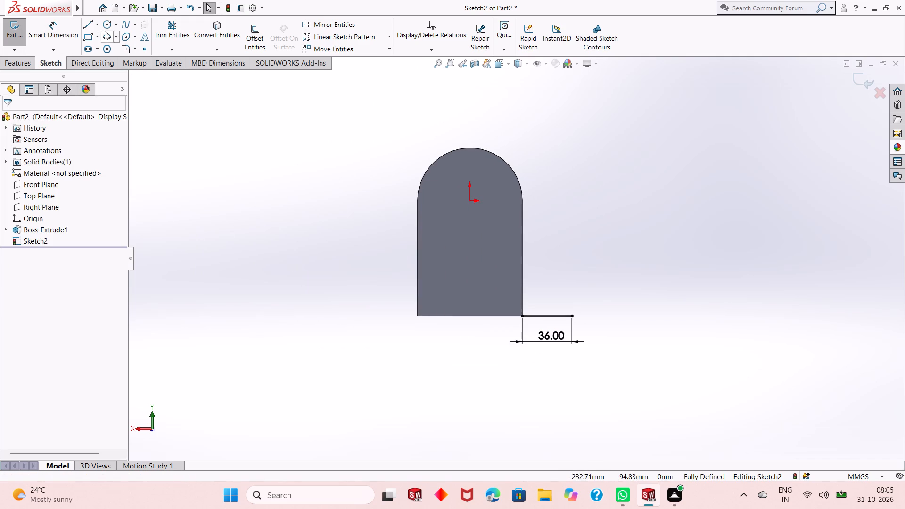
Draw a vertical line about 61 mm upward from the outer end of the horizontal line.
click(88, 22)
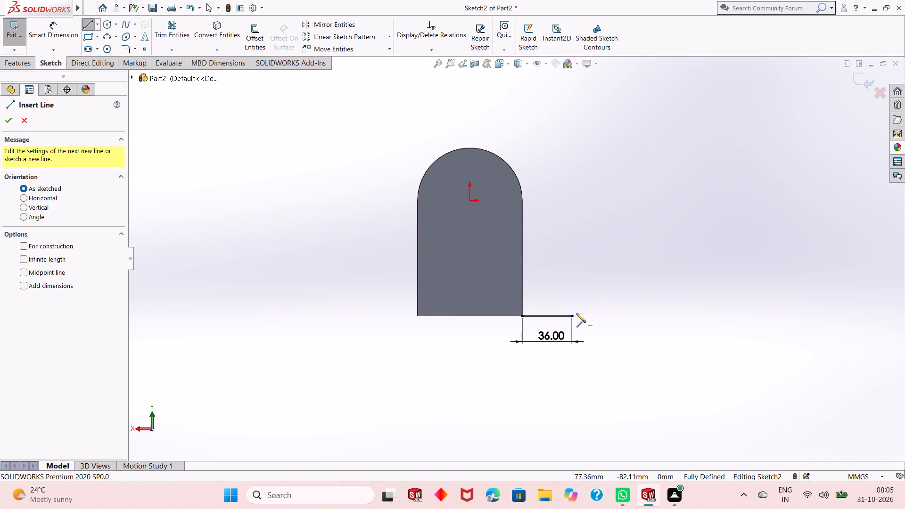
click(571, 313)
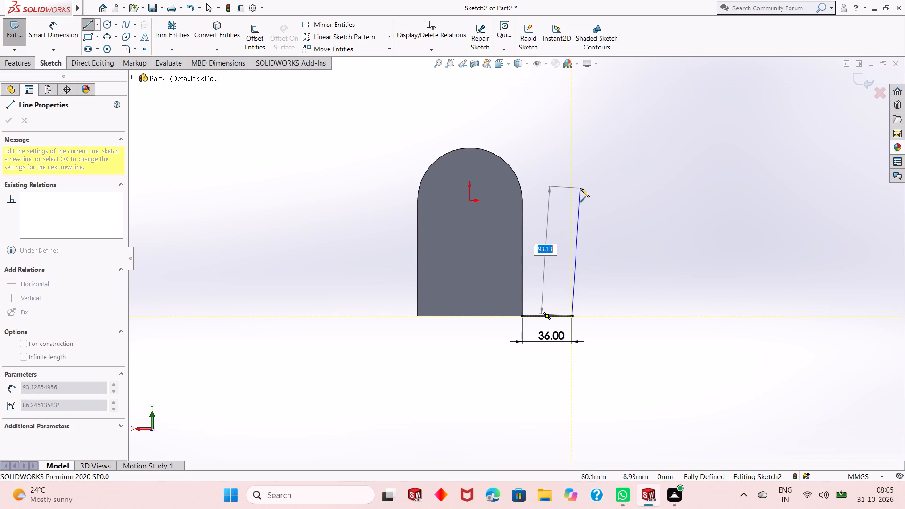
click(570, 232)
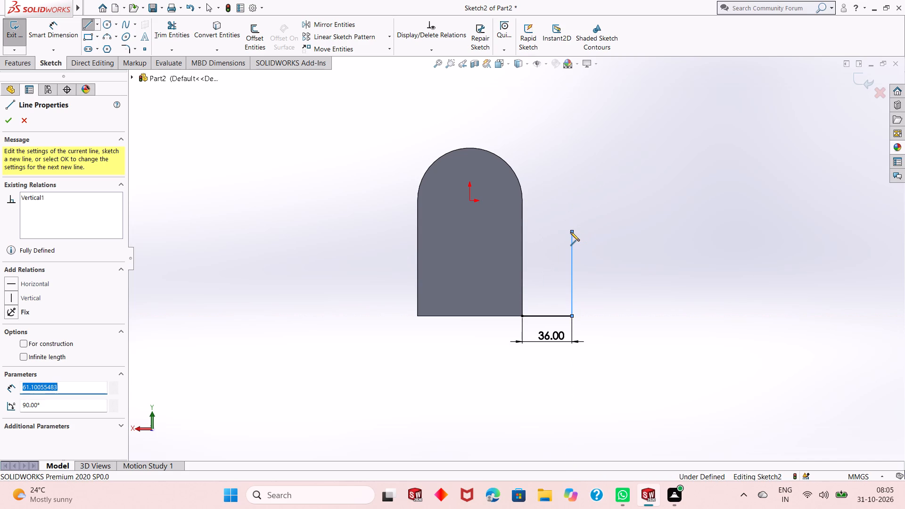
right_click(570, 232)
click(597, 239)
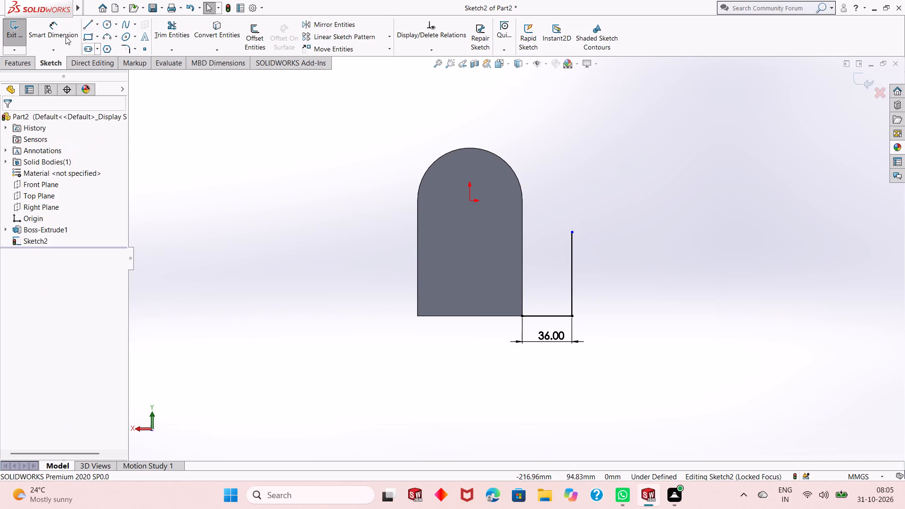
Examine the L-shaped sketch lines beside the block, face-on and from an angle.
click(66, 36)
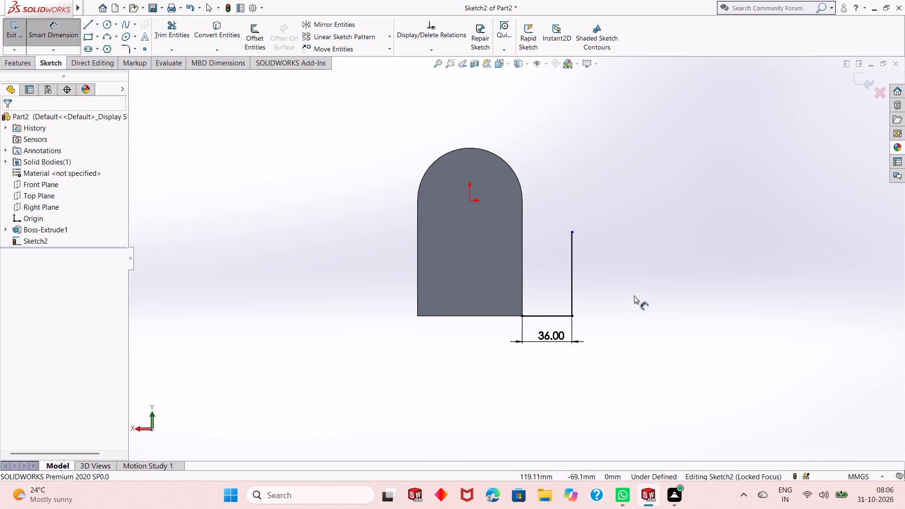
scroll(539, 309, up, 1)
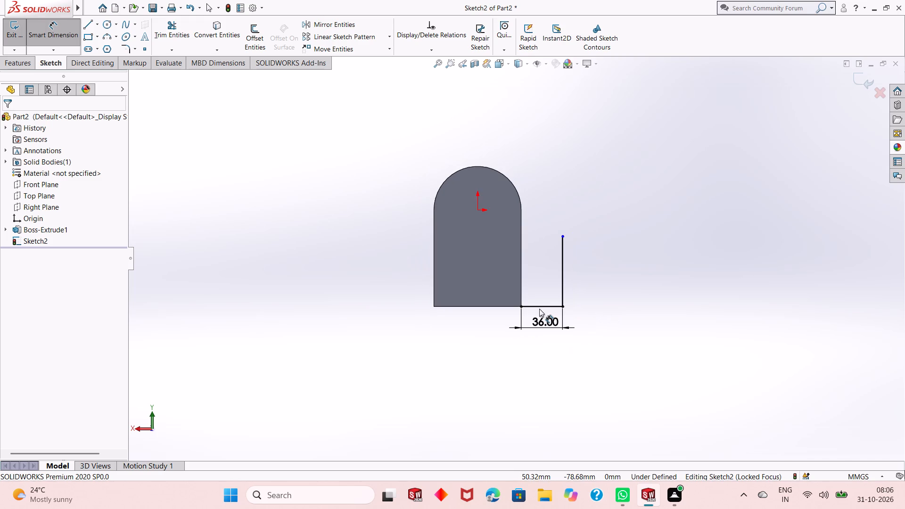
scroll(539, 309, up, 2)
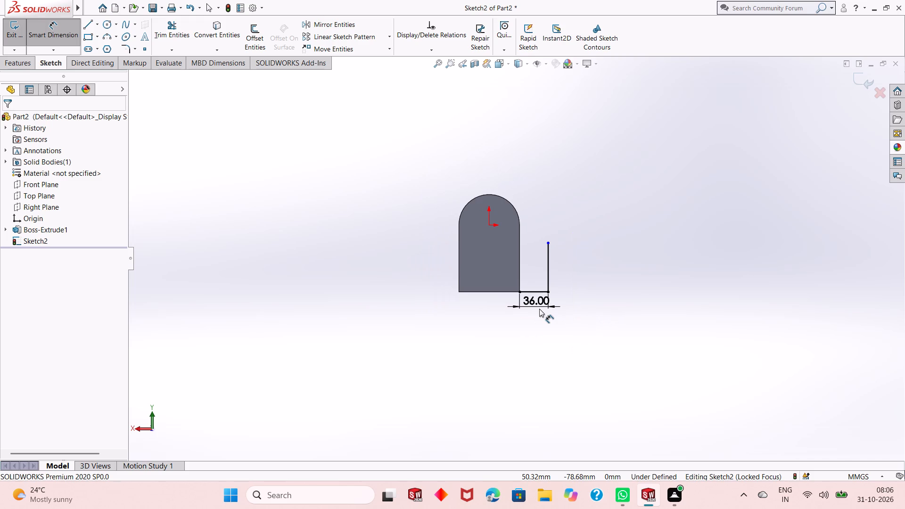
scroll(539, 309, up, 1)
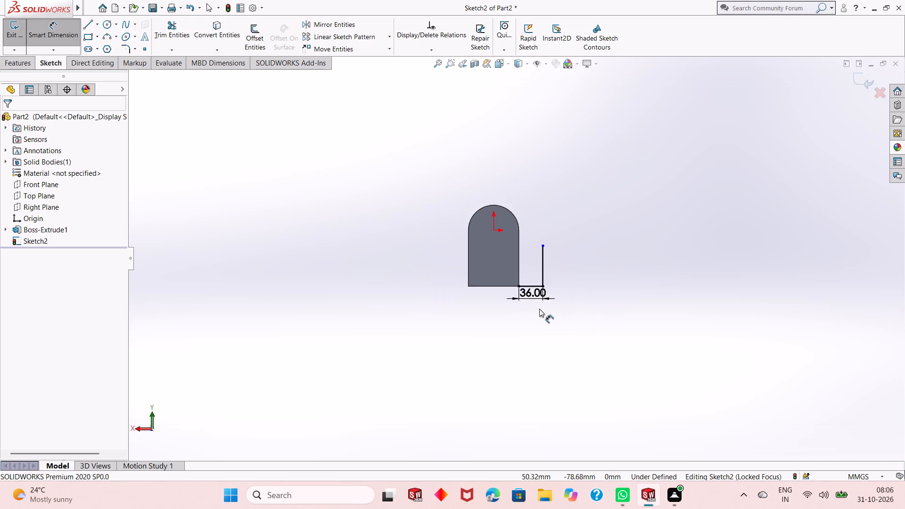
scroll(539, 309, up, 1)
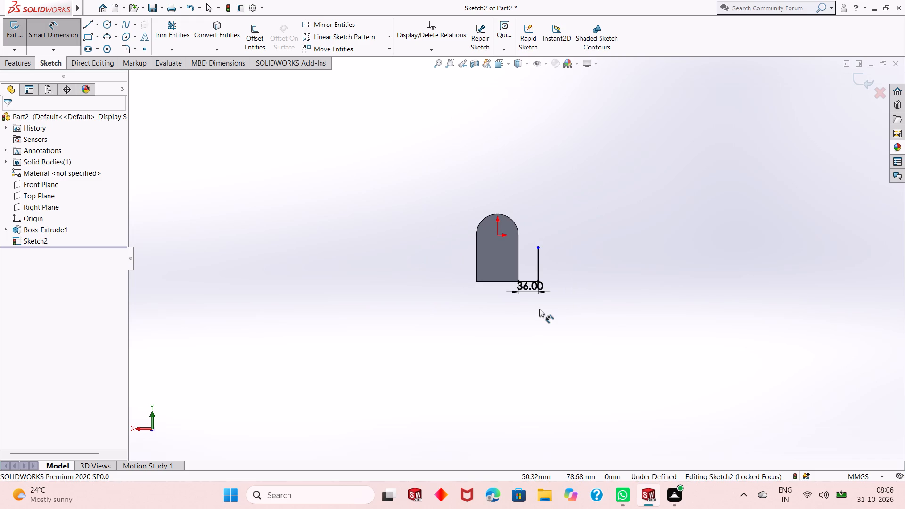
scroll(539, 309, down, 1)
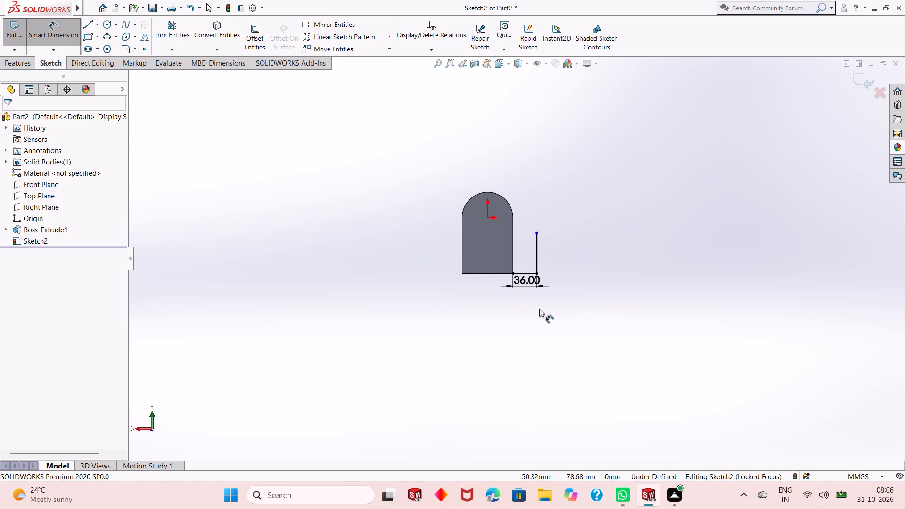
scroll(539, 309, down, 2)
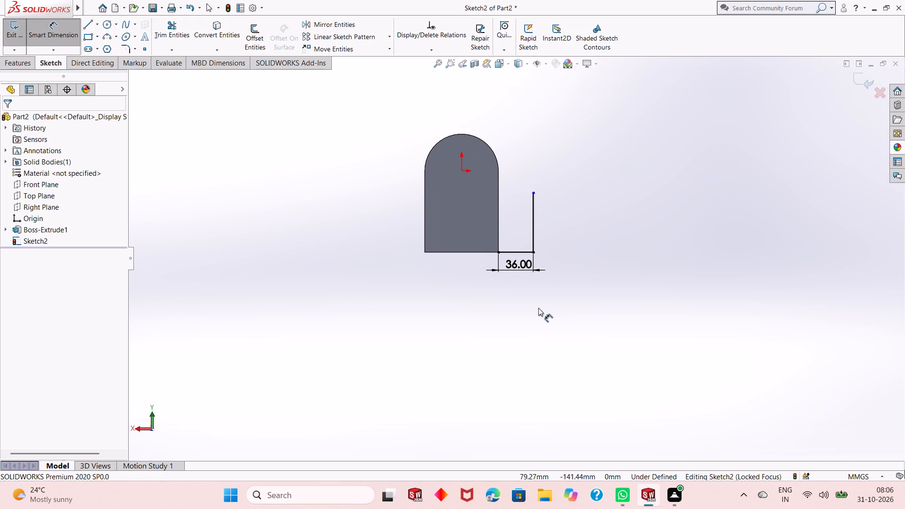
middle_drag(555, 287, 519, 301)
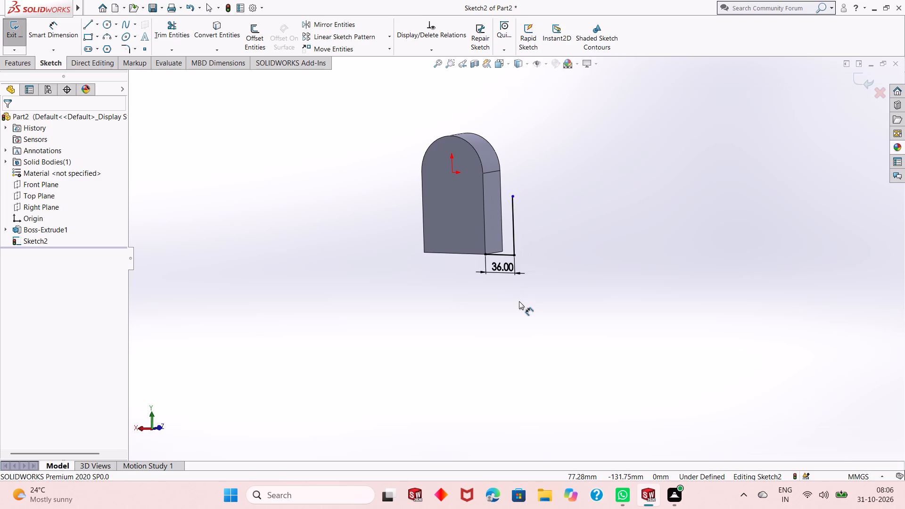
Undo the vertical line at the outer end of the horizontal line and return to the back view.
middle_drag(519, 301, 530, 333)
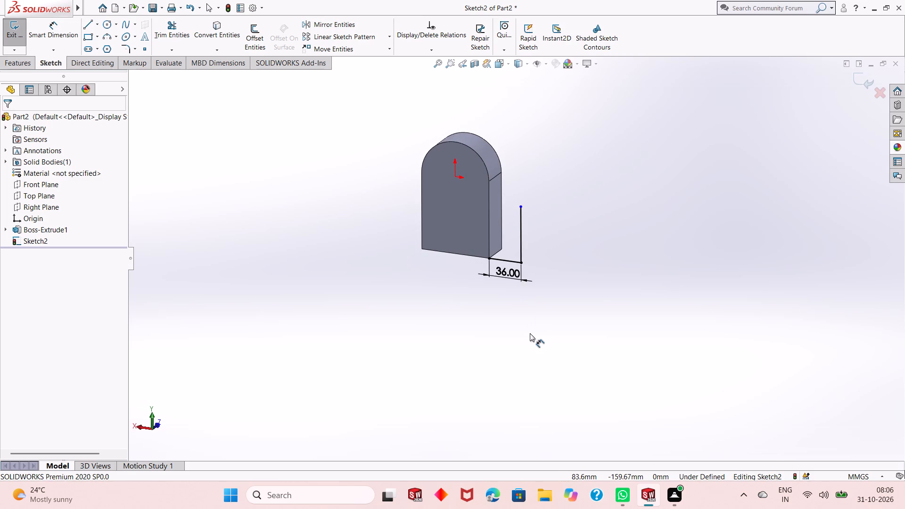
key(ctrl+z)
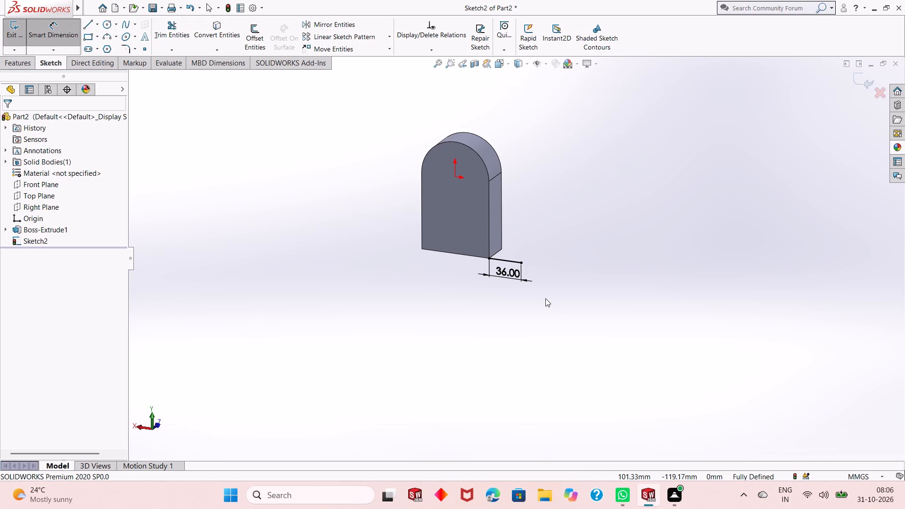
key(Escape)
key(ctrl+8)
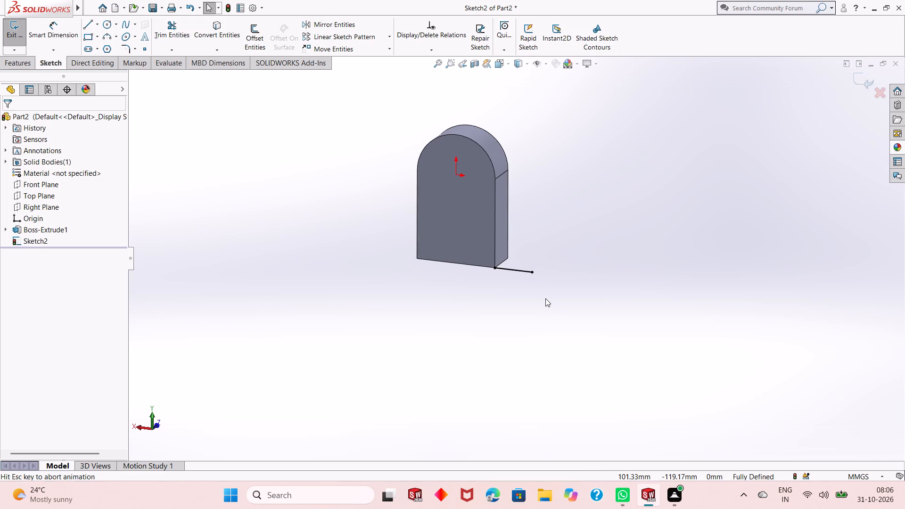
scroll(463, 323, up, 3)
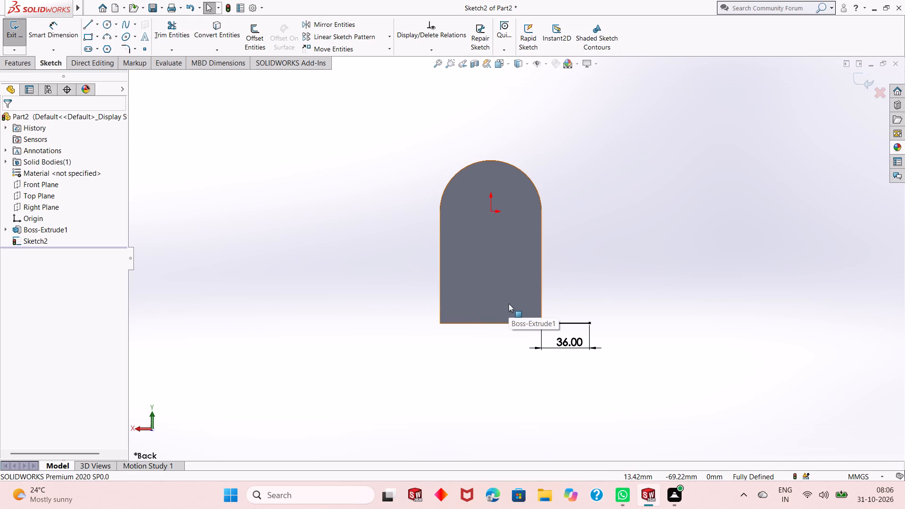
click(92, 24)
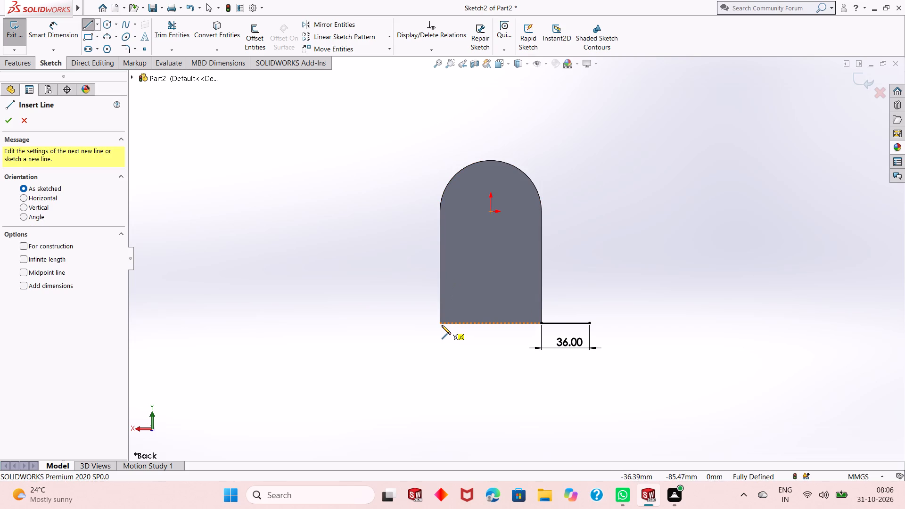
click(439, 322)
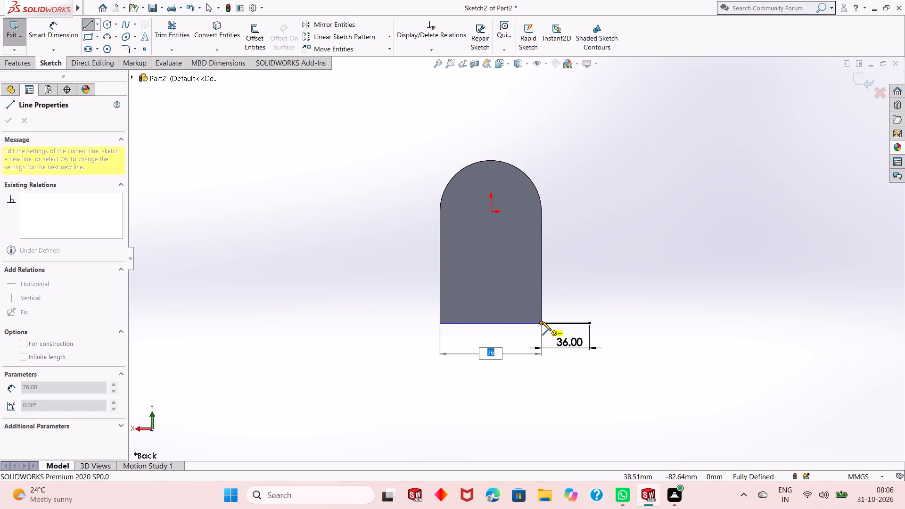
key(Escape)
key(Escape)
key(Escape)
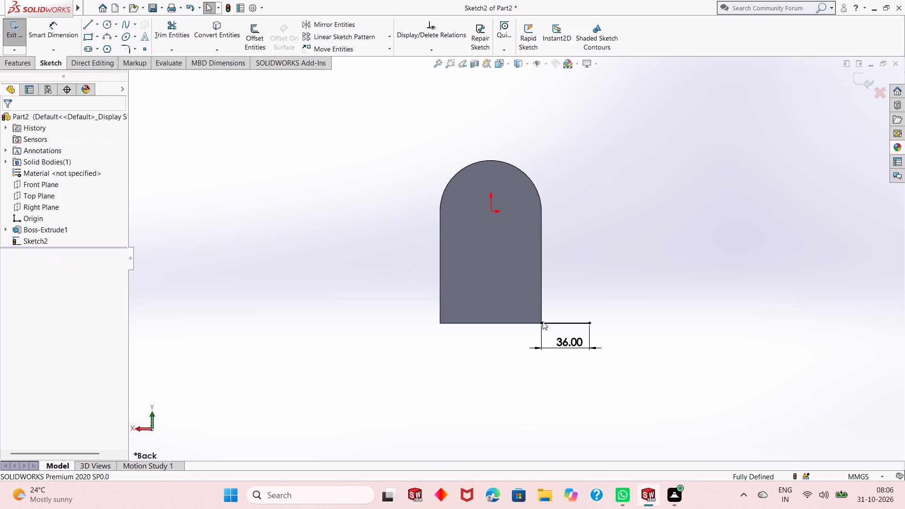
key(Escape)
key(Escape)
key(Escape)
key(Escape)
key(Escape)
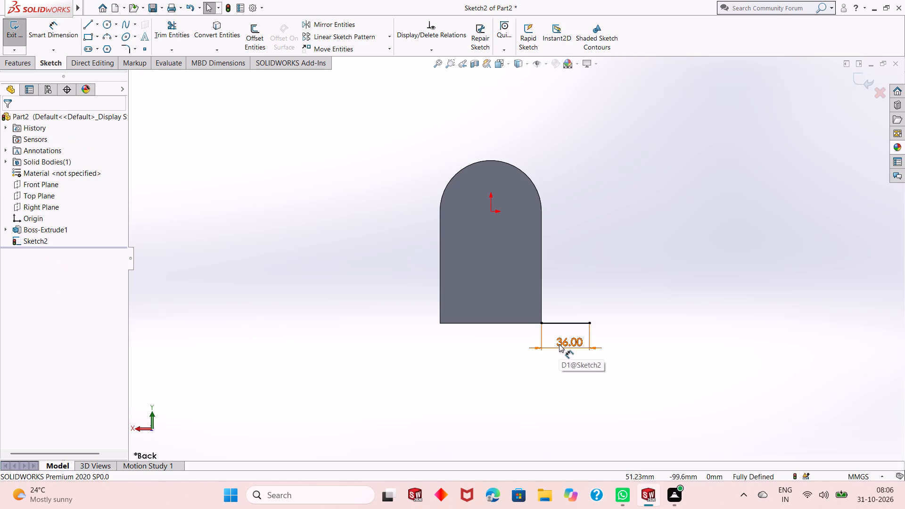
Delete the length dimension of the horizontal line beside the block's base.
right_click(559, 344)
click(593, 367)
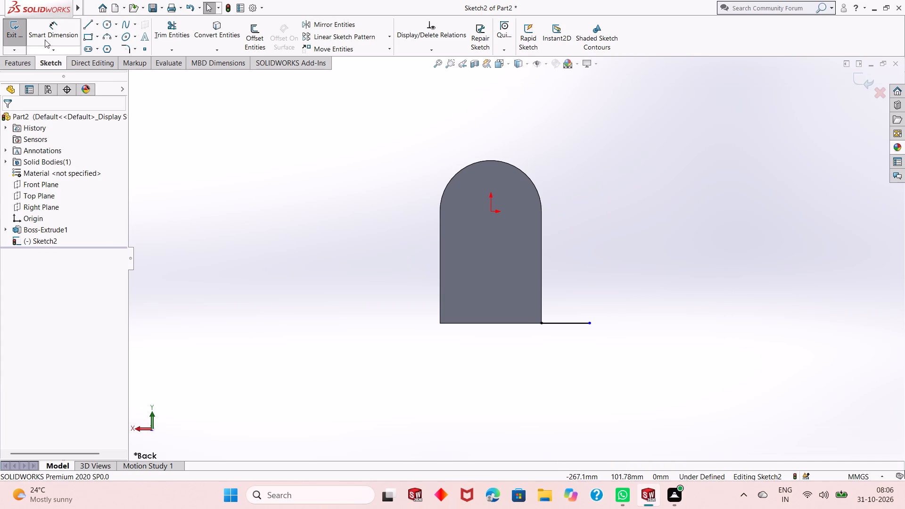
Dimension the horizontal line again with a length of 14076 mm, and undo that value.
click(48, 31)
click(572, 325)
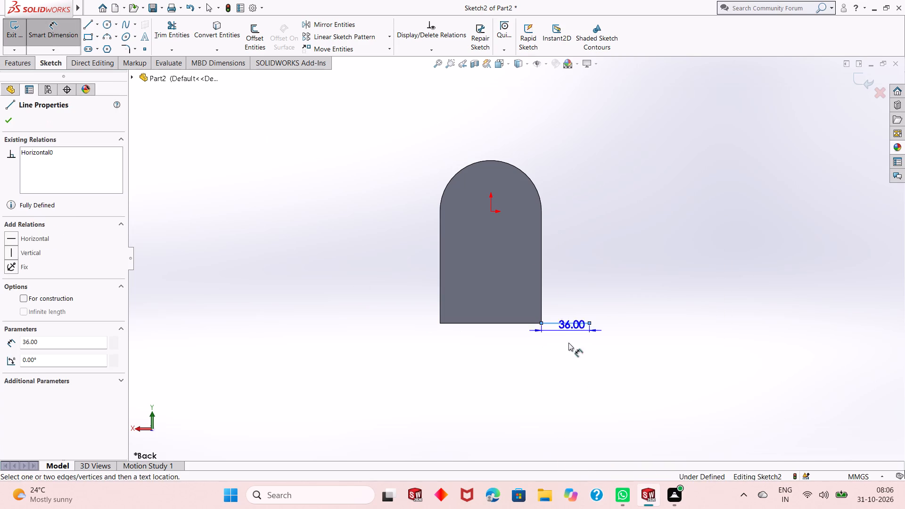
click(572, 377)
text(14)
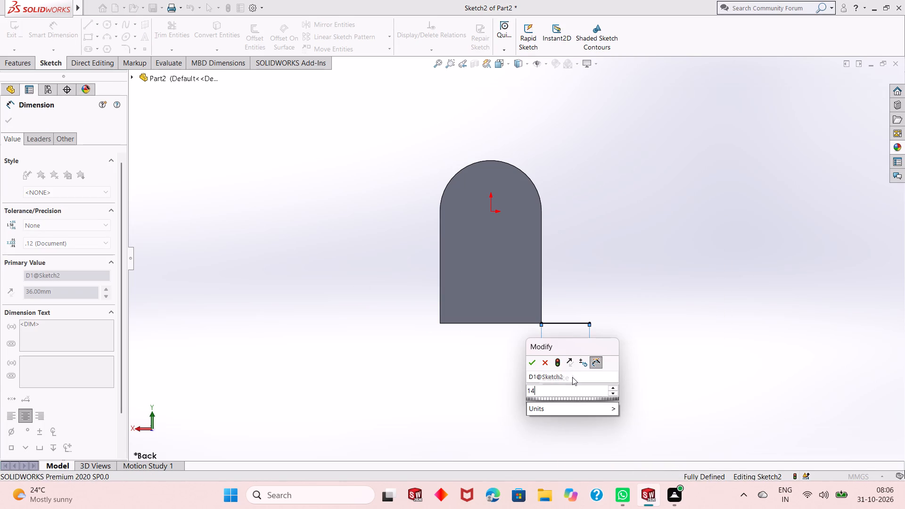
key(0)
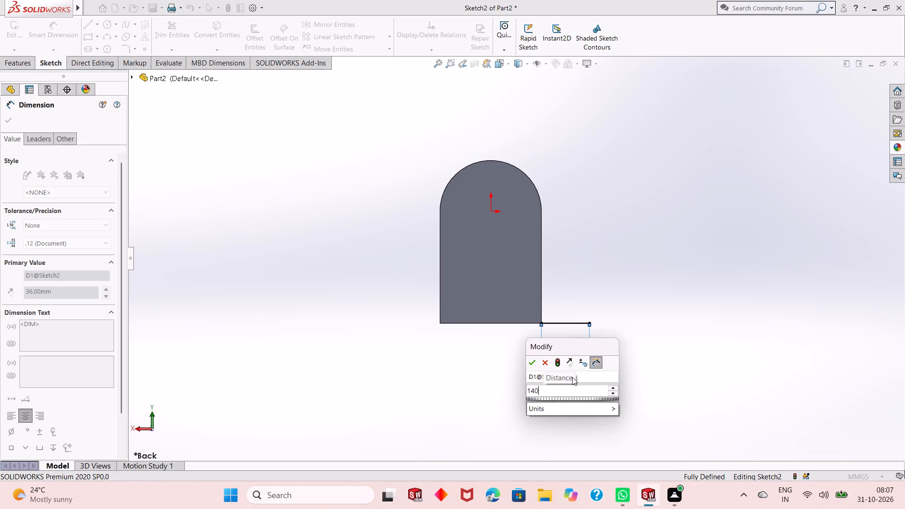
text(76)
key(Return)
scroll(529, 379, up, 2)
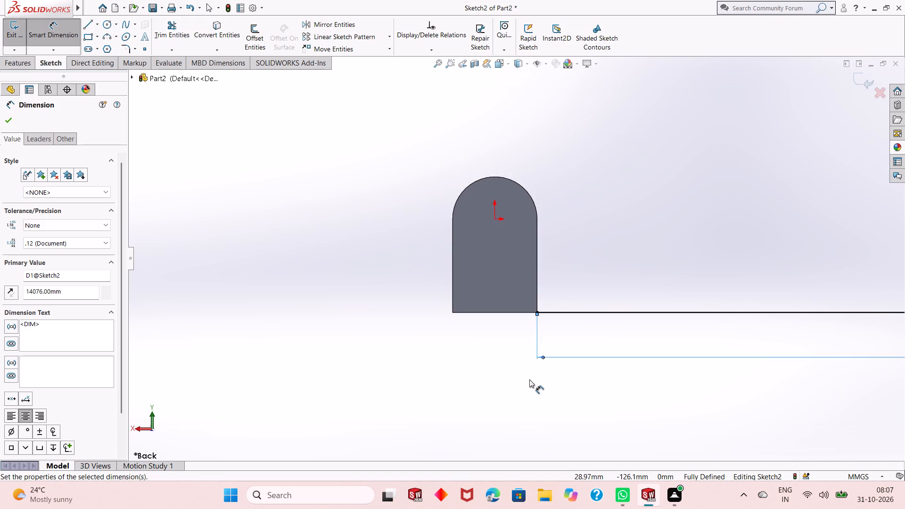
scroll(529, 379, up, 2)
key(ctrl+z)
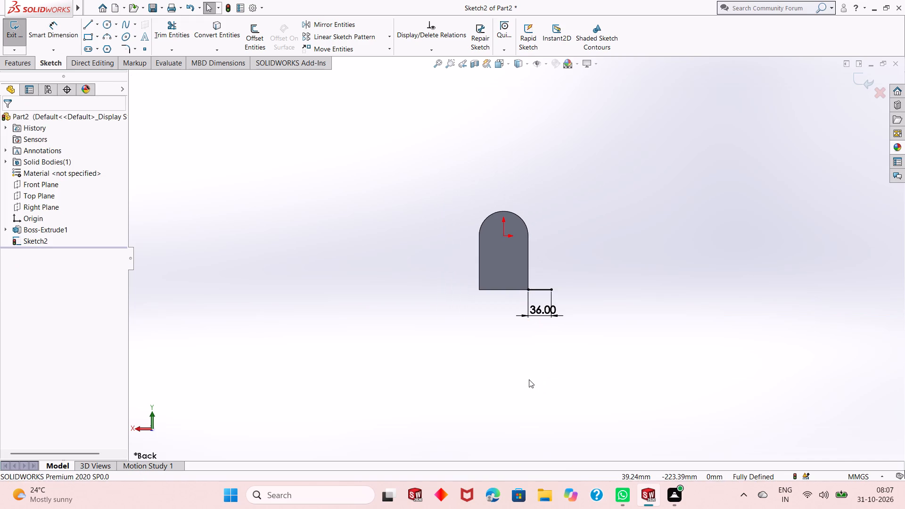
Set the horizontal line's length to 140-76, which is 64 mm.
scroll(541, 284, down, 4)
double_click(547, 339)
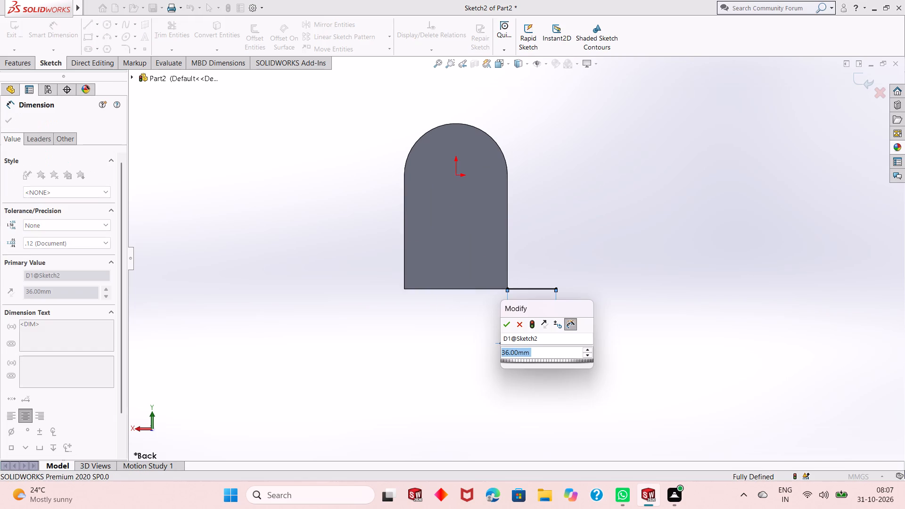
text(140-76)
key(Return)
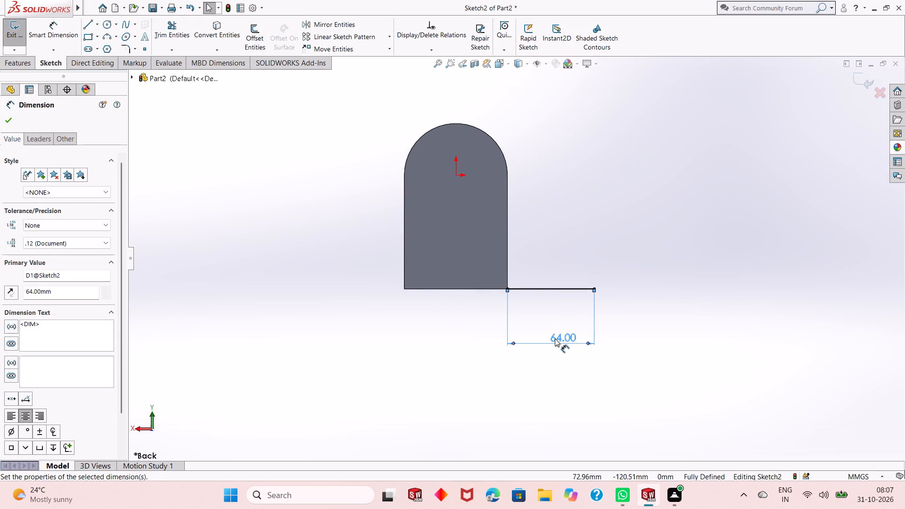
Set the horizontal line's length to 64/2, which is 32 mm.
double_click(556, 338)
key(6)
text(4/2)
key(Return)
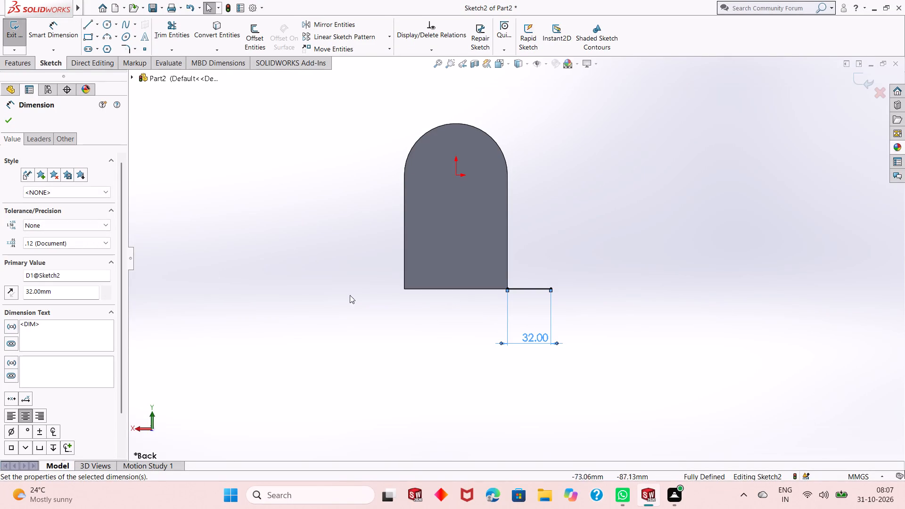
right_click(291, 280)
click(233, 315)
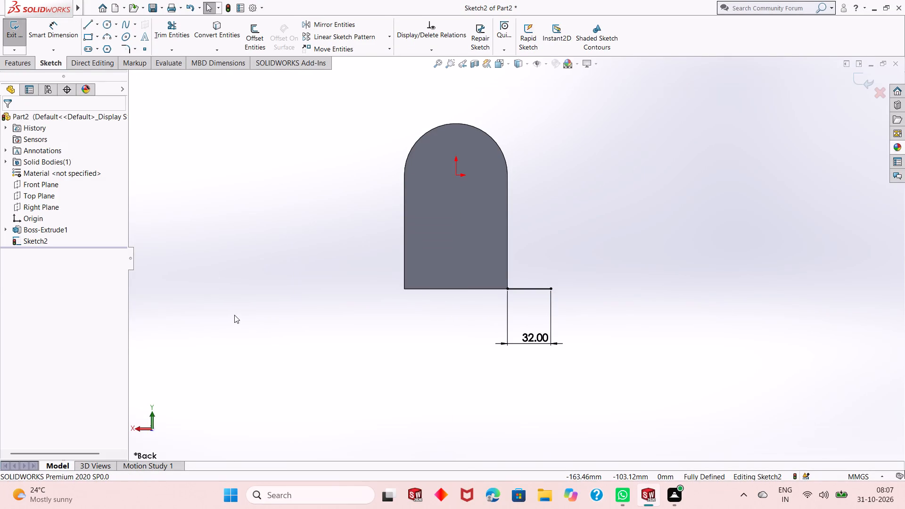
click(234, 315)
Draw a 53 mm vertical line upward from the outer end of the horizontal line.
scroll(434, 245, up, 2)
scroll(445, 245, down, 2)
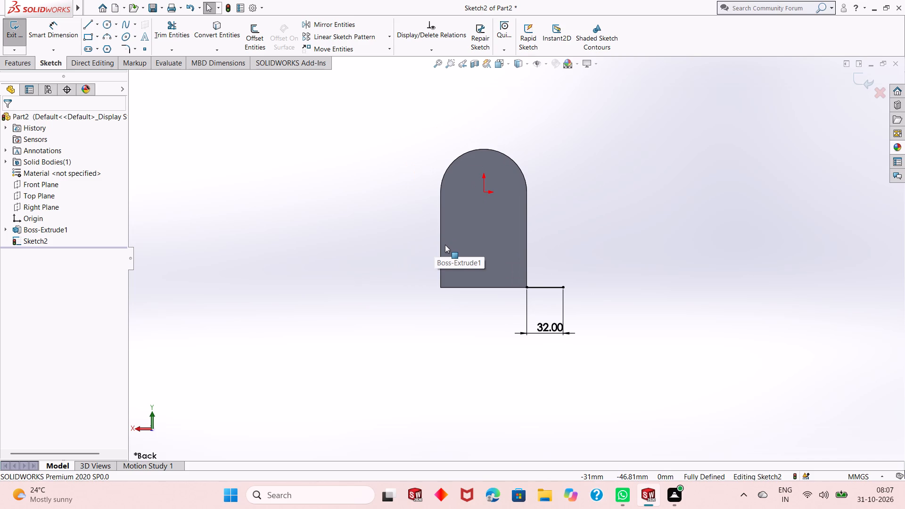
scroll(469, 285, up, 1)
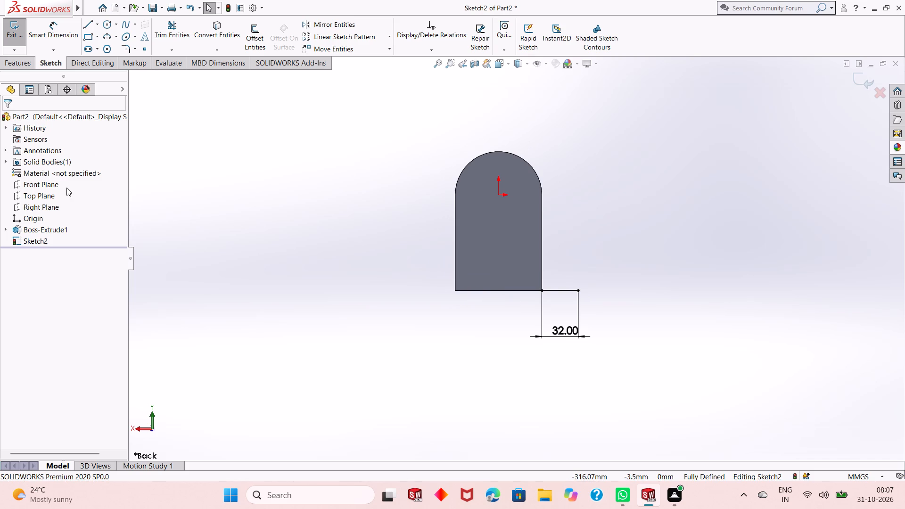
click(83, 22)
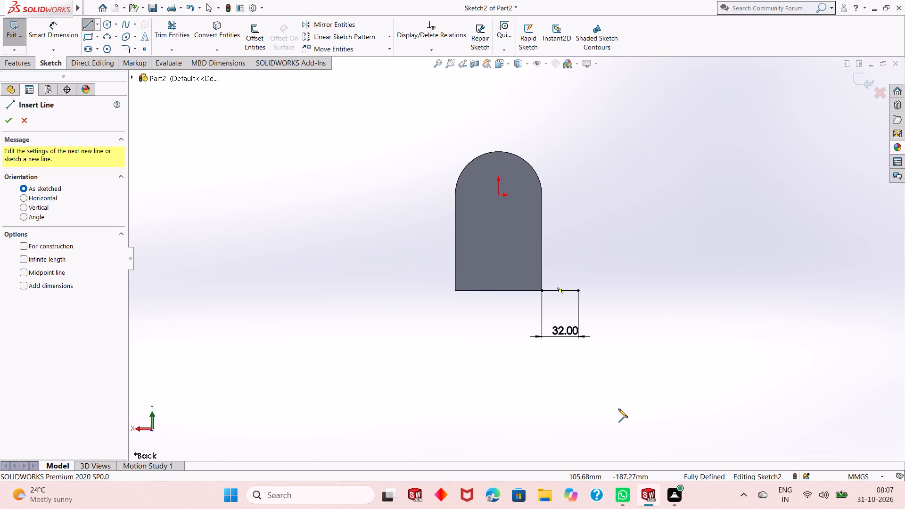
click(576, 293)
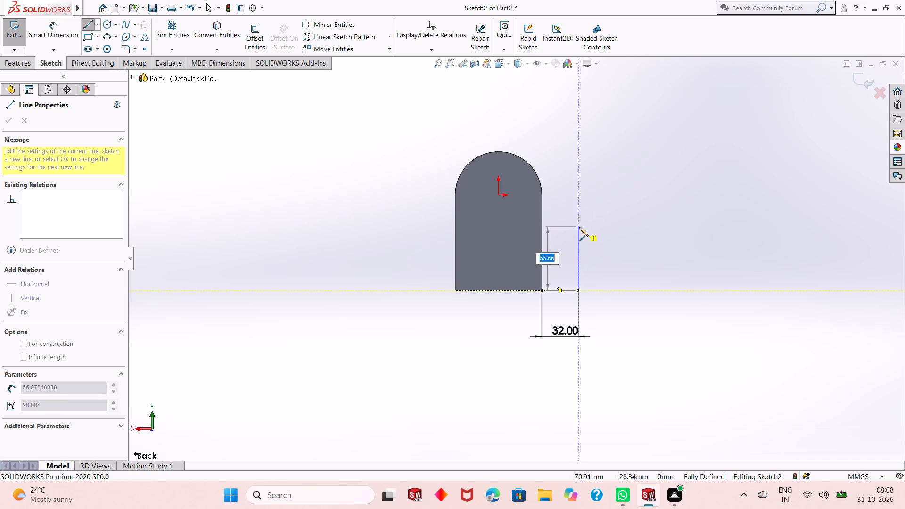
key(5)
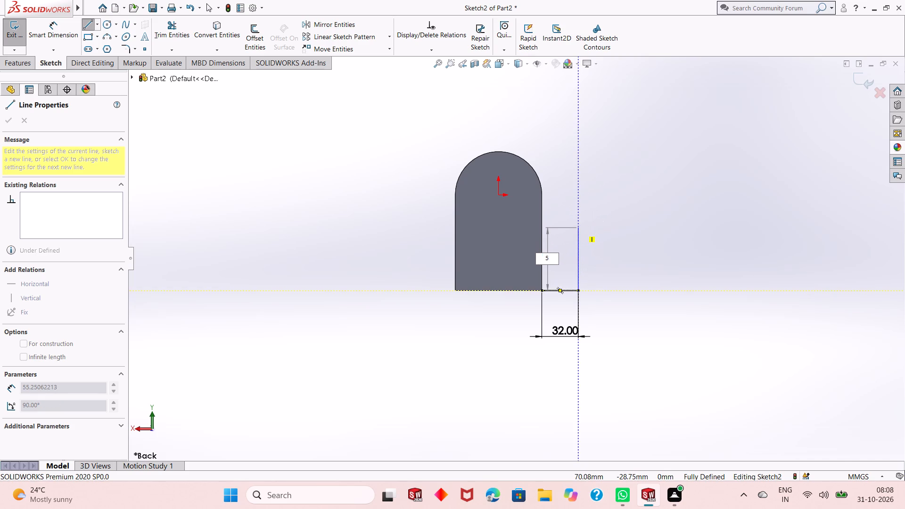
key(3)
key(Return)
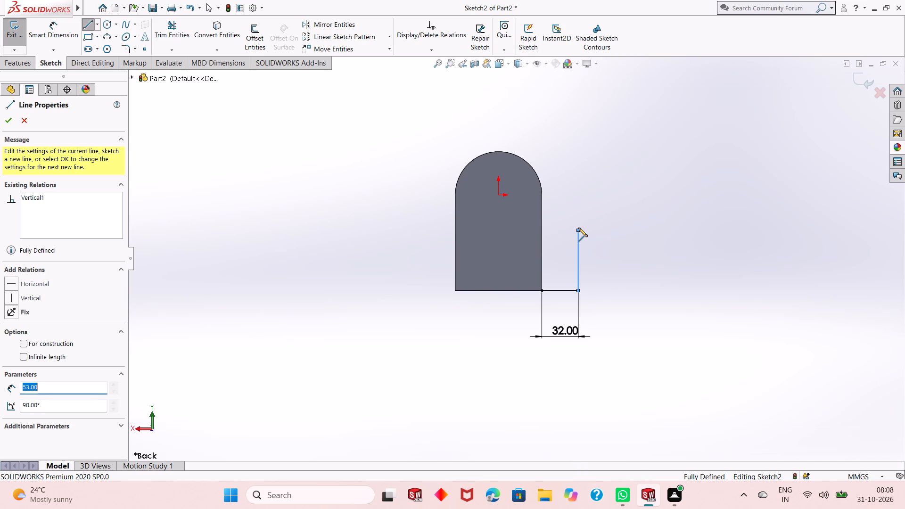
right_click(612, 216)
click(623, 222)
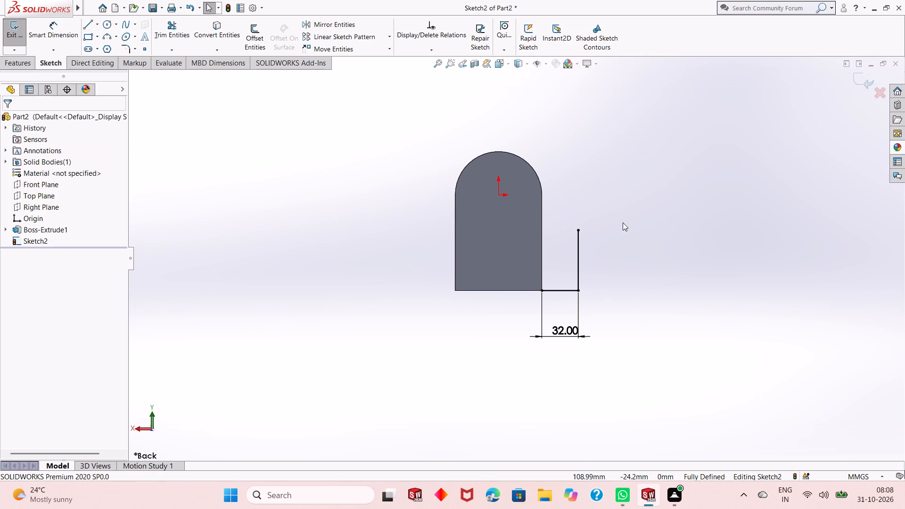
Draw a concave three-point arc of radius 28 mm from the lower end of the block's rounded top to the vertical line's upper end.
scroll(552, 259, up, 2)
scroll(540, 249, down, 2)
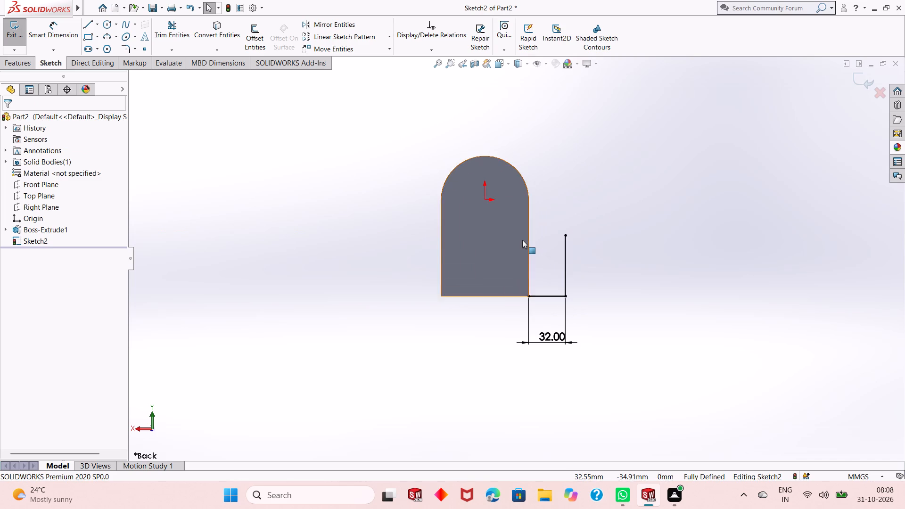
scroll(522, 240, down, 2)
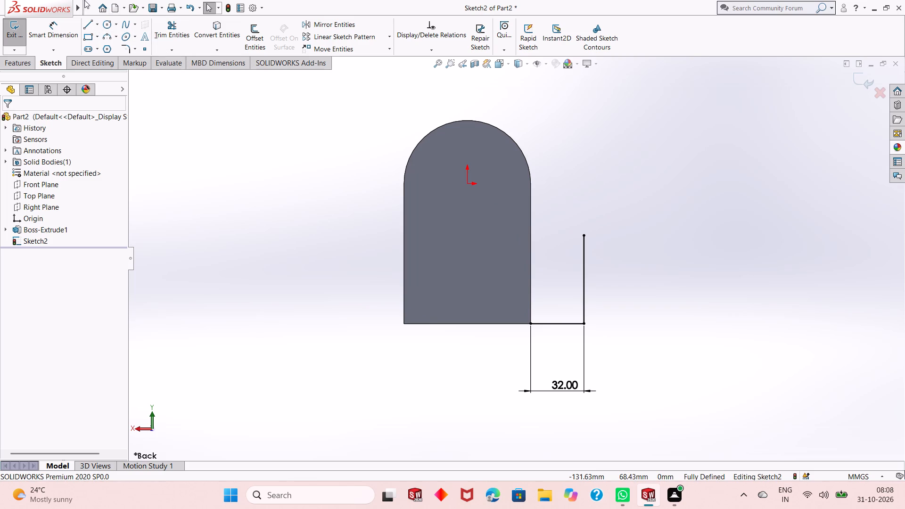
click(104, 36)
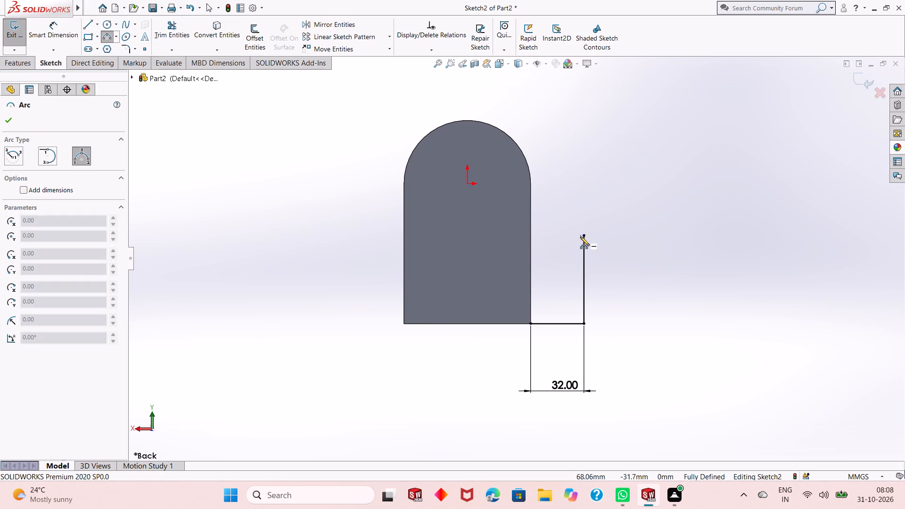
click(532, 184)
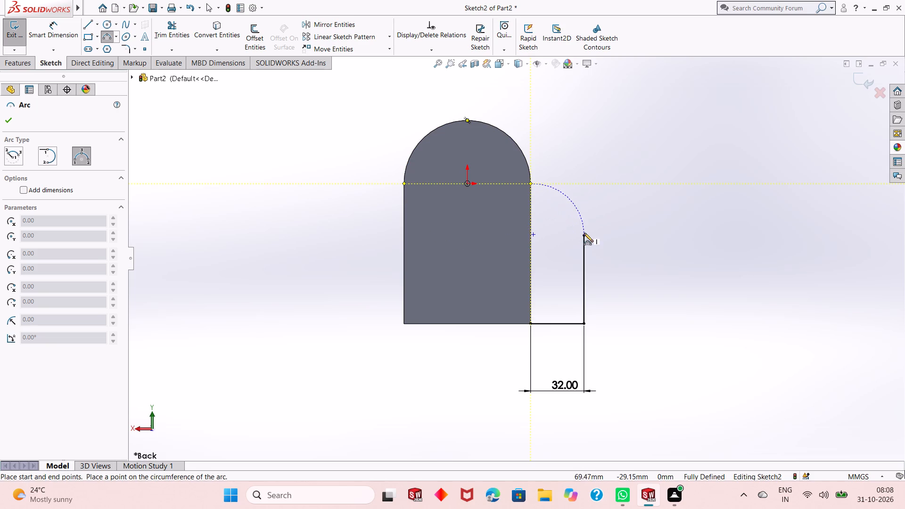
click(584, 233)
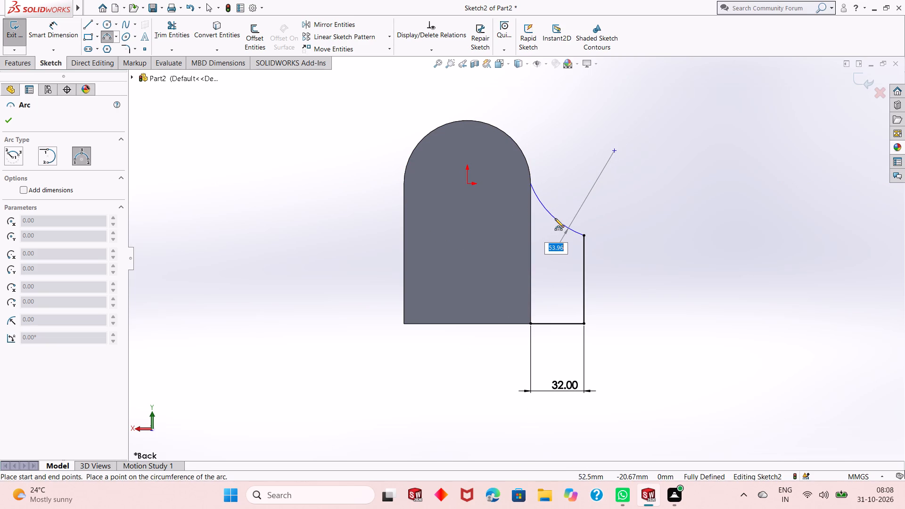
text(28)
key(Return)
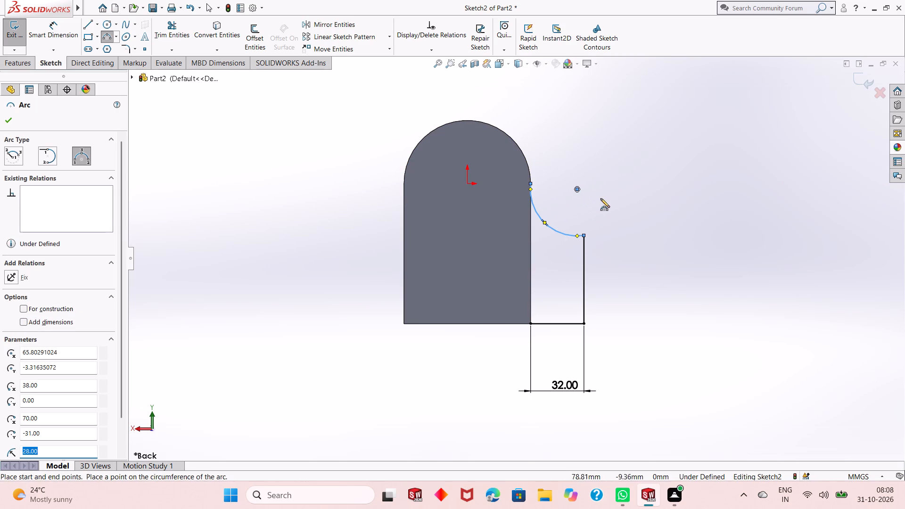
right_click(605, 197)
click(626, 208)
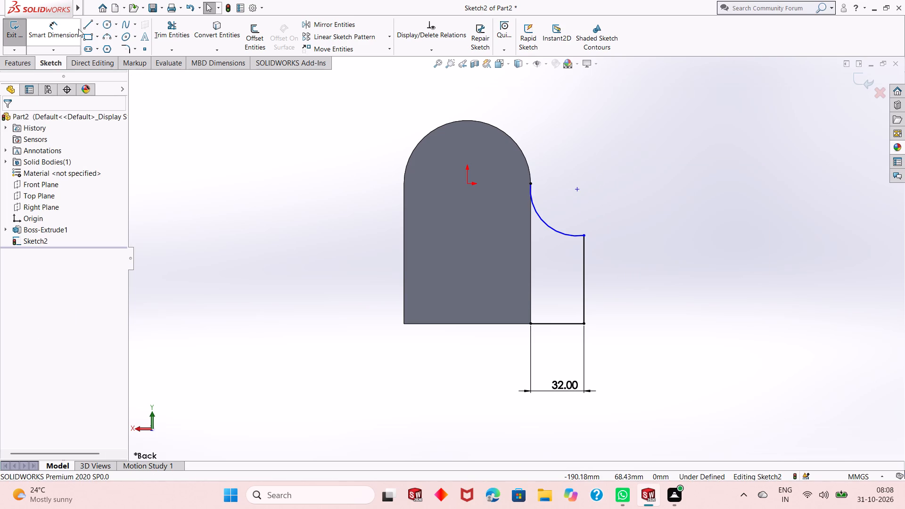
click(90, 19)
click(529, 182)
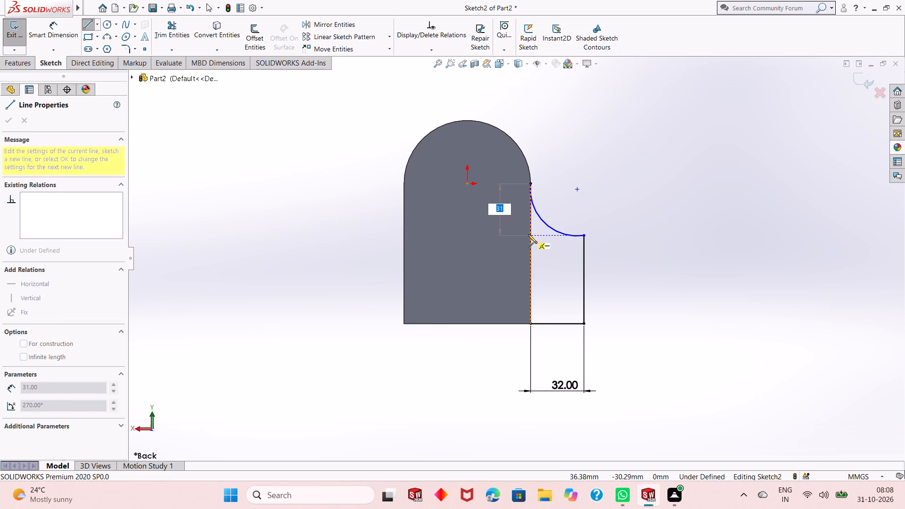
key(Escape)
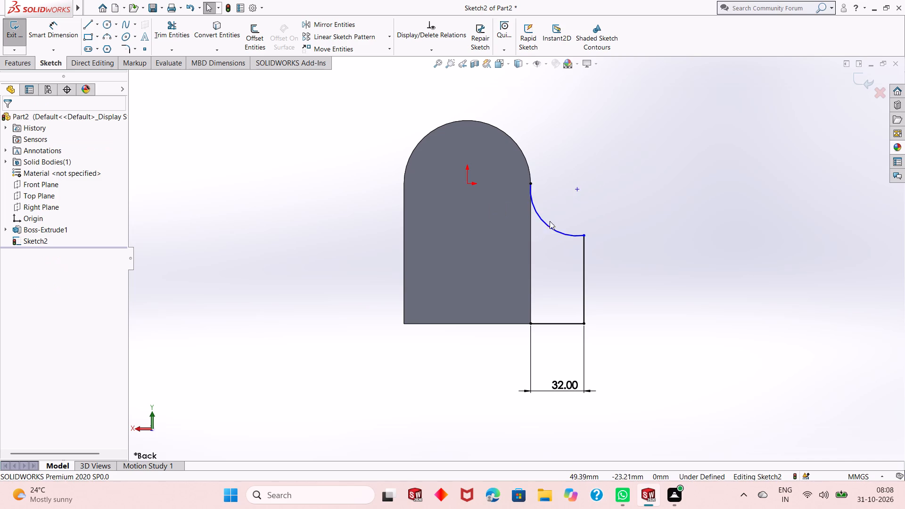
Make the concave arc tangent to the circular edge of the block's rounded top.
click(542, 223)
ctrl+click(511, 140)
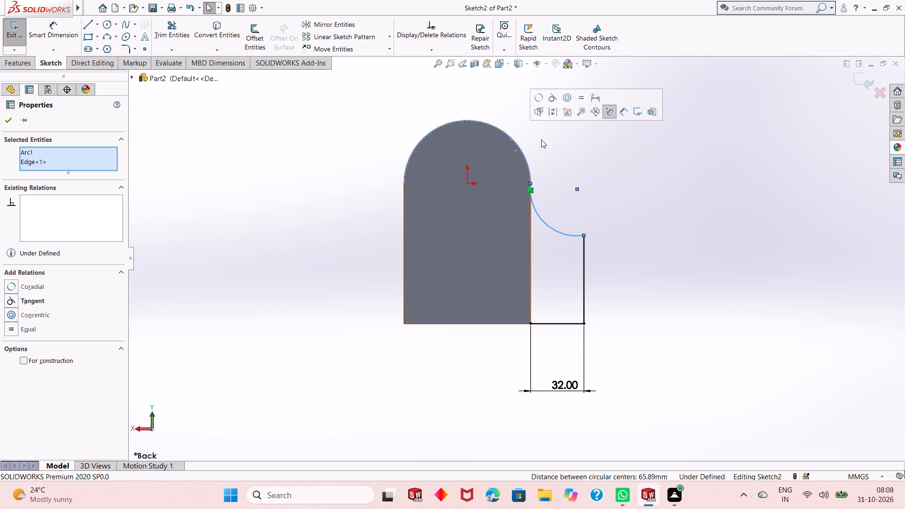
click(553, 92)
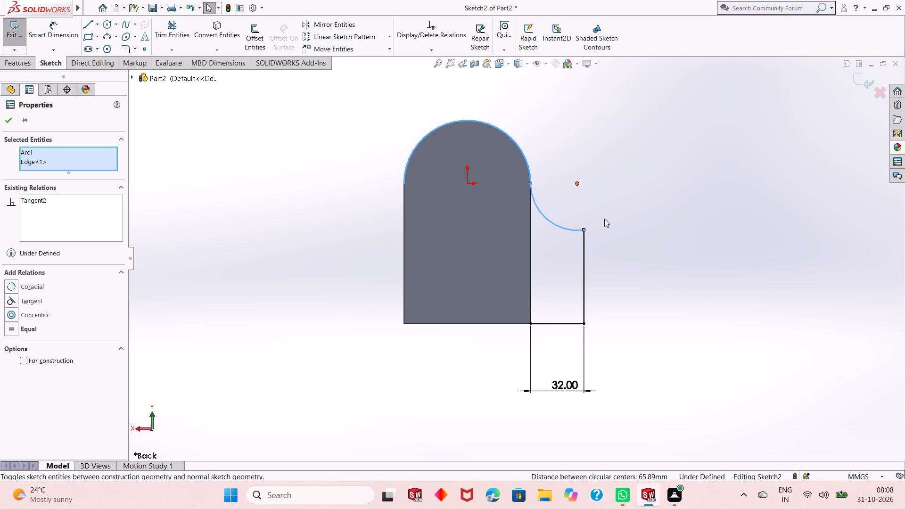
key(Escape)
key(Escape)
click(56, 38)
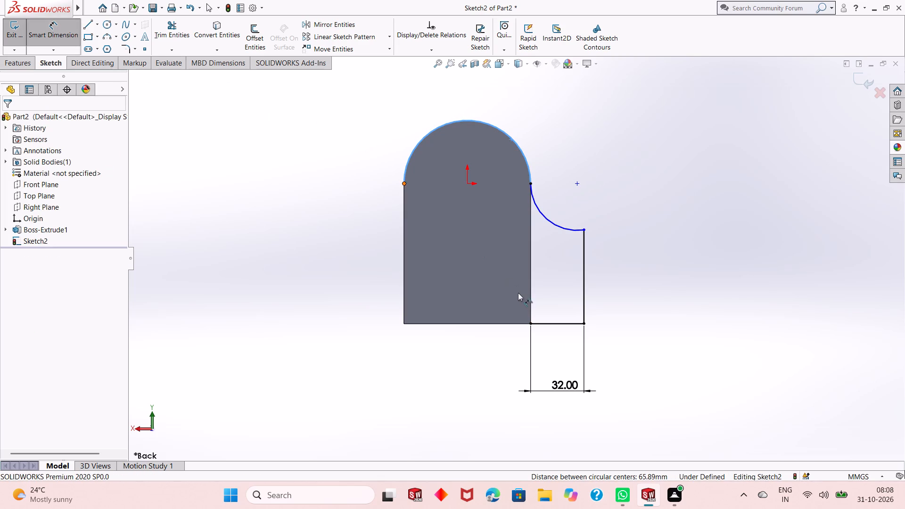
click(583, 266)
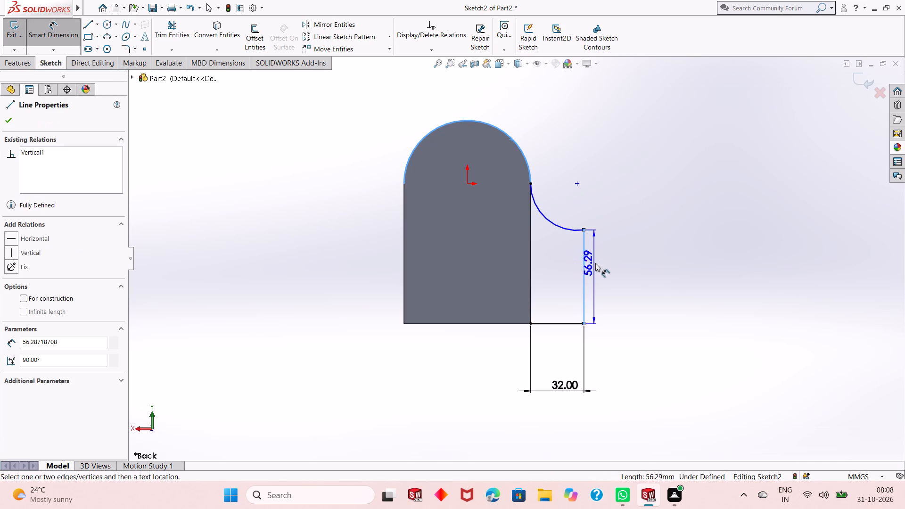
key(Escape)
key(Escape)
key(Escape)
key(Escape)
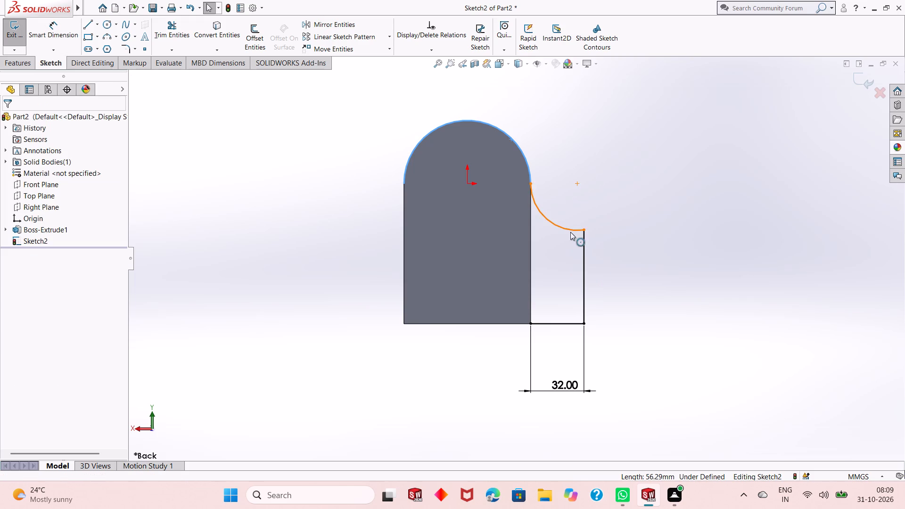
Dimension the concave arc with a radius of 28 mm.
click(67, 33)
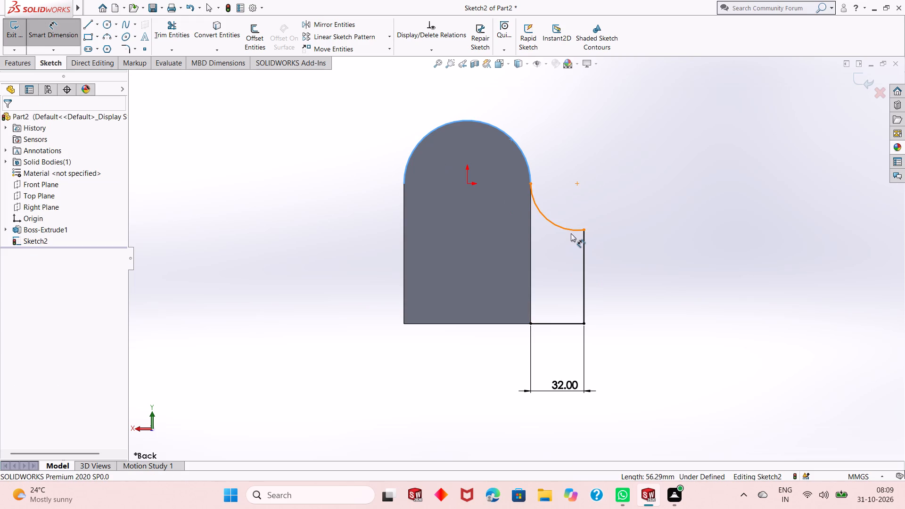
click(571, 233)
click(572, 230)
click(484, 257)
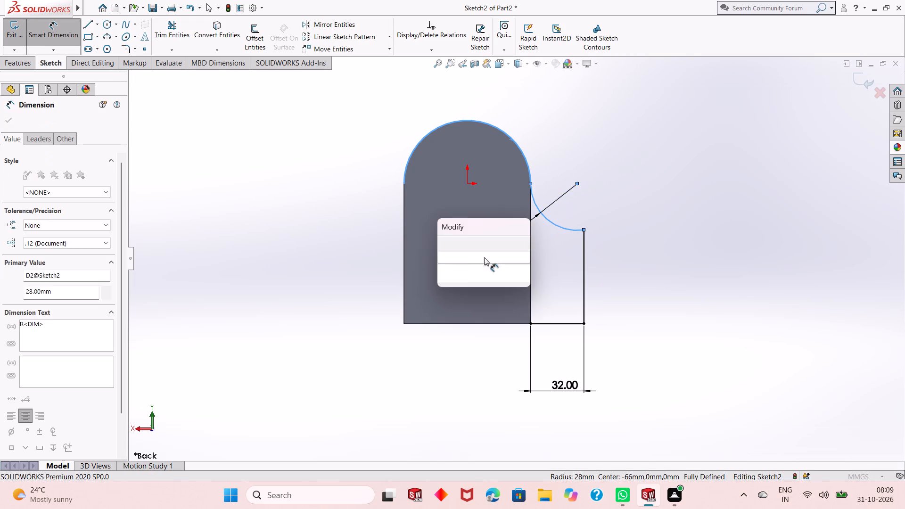
key(Return)
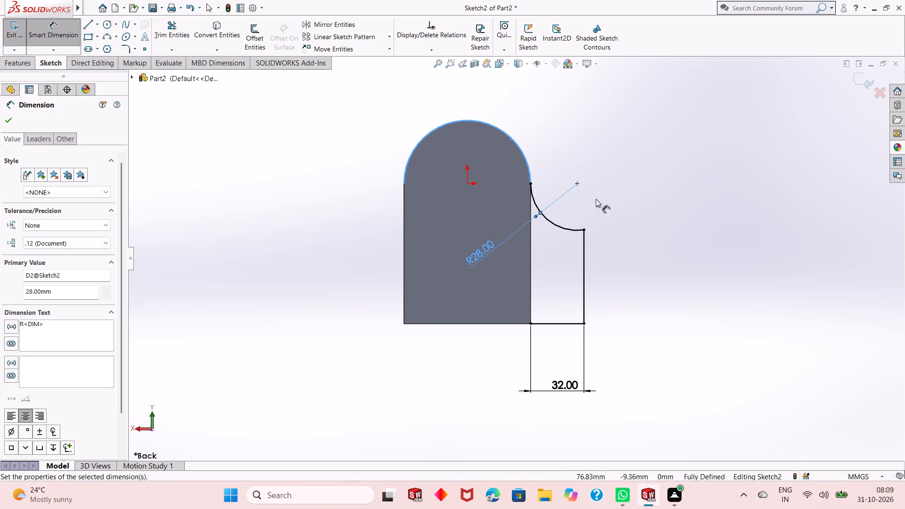
right_click(596, 199)
click(613, 228)
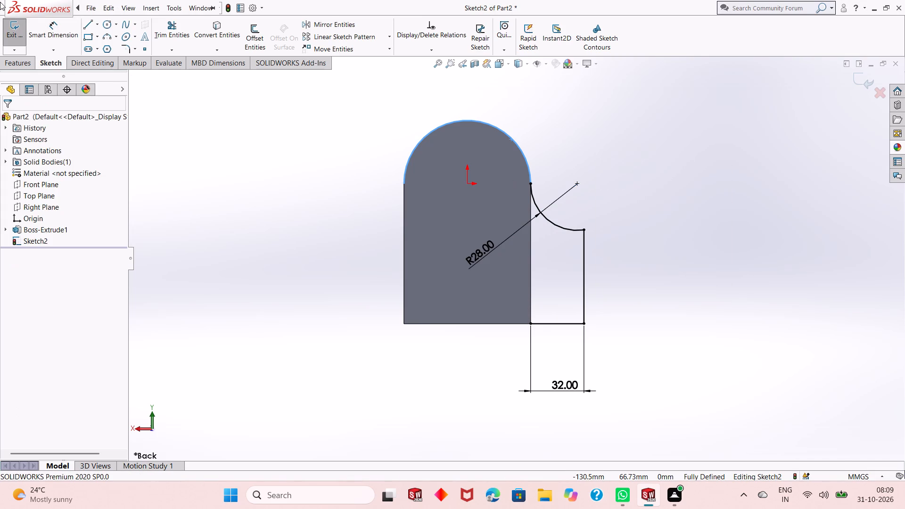
Close the side profile with an 84 mm vertical line along the block's edge, from the arc's upper end to the bottom corner.
click(88, 24)
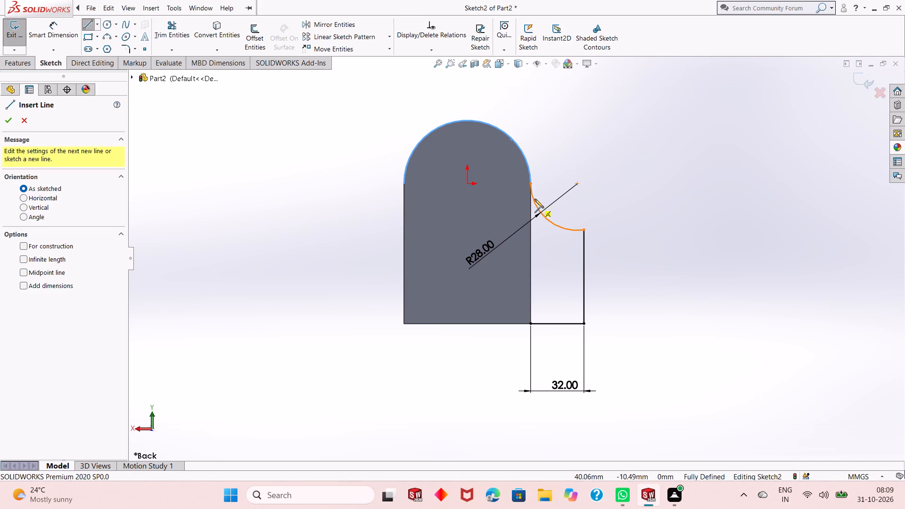
click(530, 184)
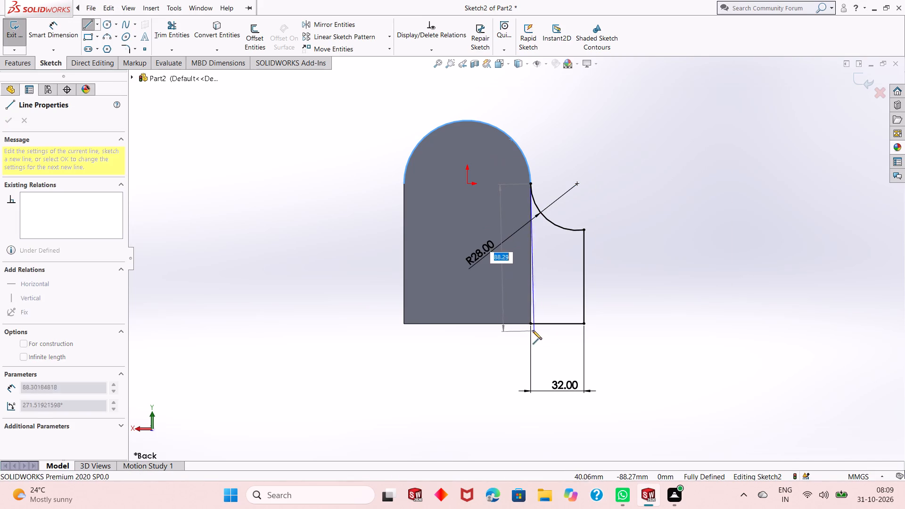
click(530, 324)
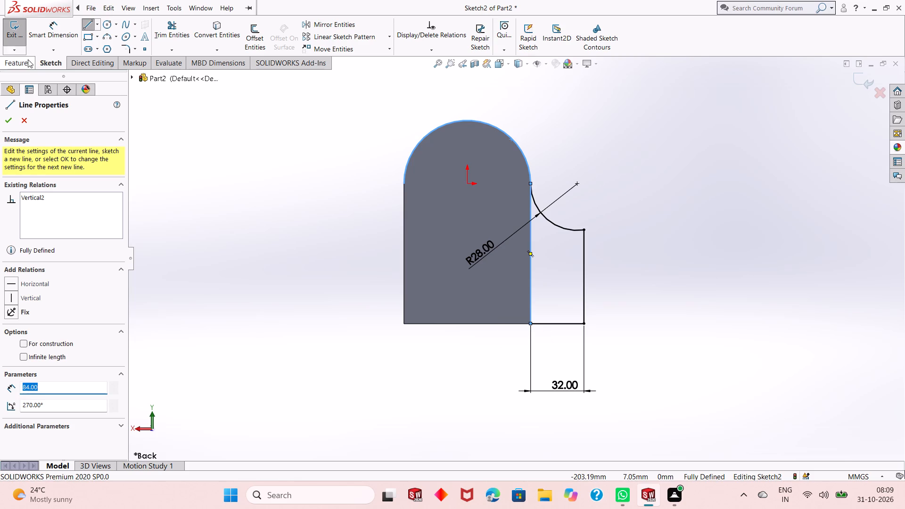
click(8, 125)
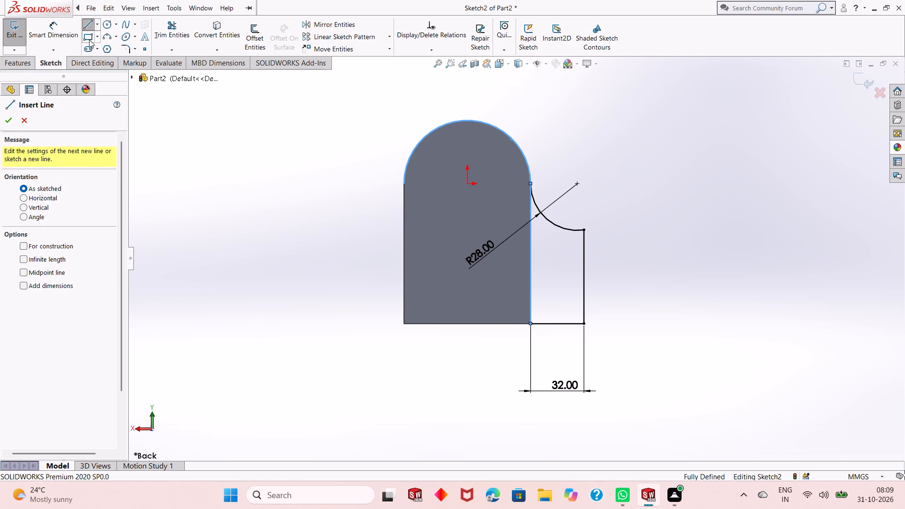
click(7, 123)
Draw a 32 mm horizontal line outward from the bottom corner on the block's opposite side.
click(86, 25)
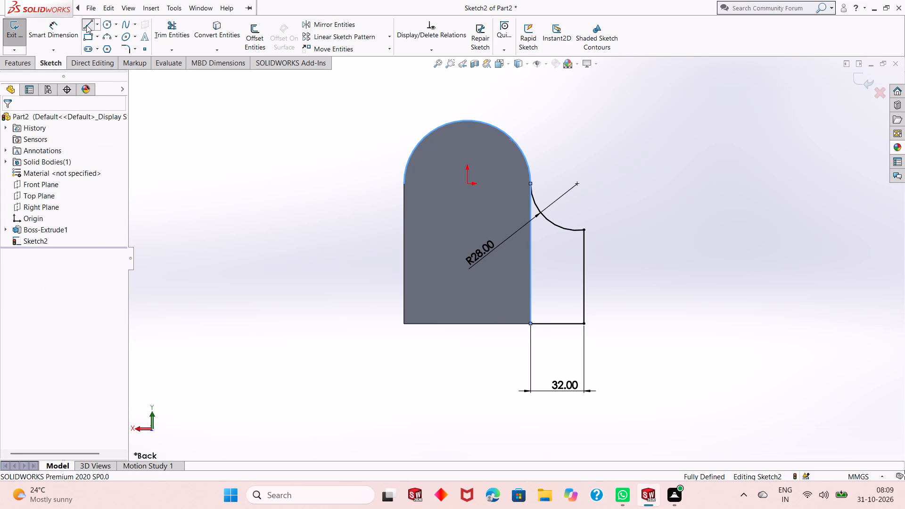
click(404, 324)
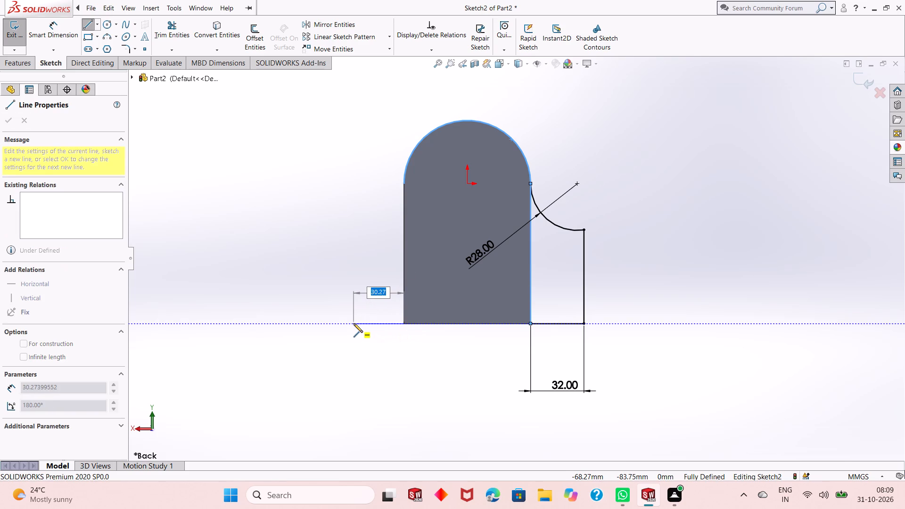
text(32)
key(Return)
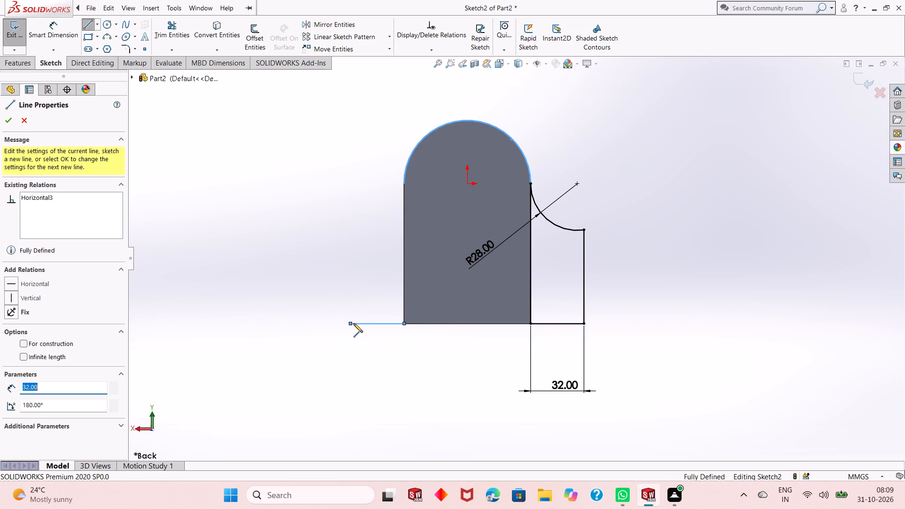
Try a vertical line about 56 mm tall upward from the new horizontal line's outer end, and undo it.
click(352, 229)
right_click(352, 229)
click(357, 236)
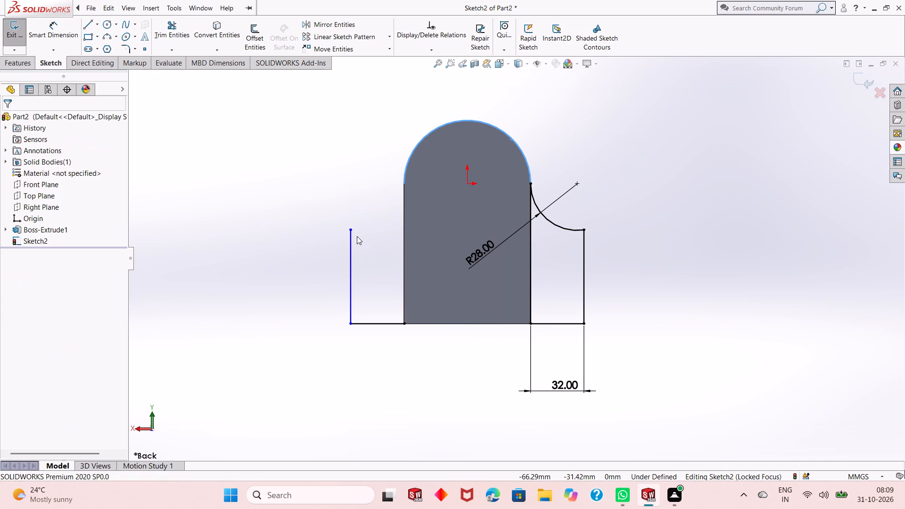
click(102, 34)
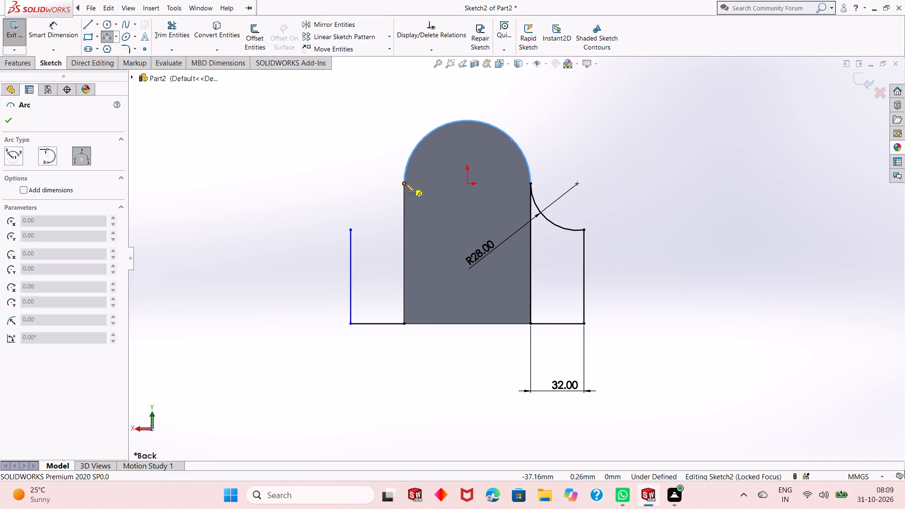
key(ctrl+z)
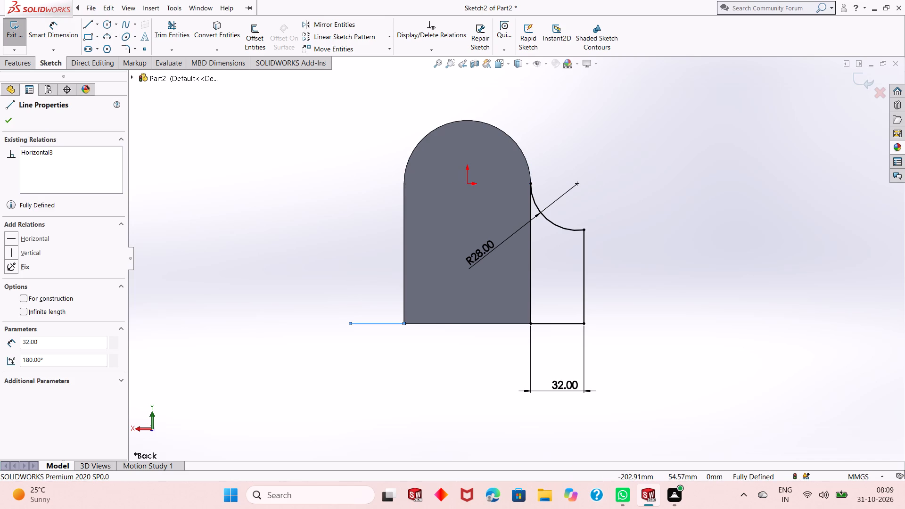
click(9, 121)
Draw a 52 mm vertical line upward from the outer end of the new horizontal line.
click(87, 24)
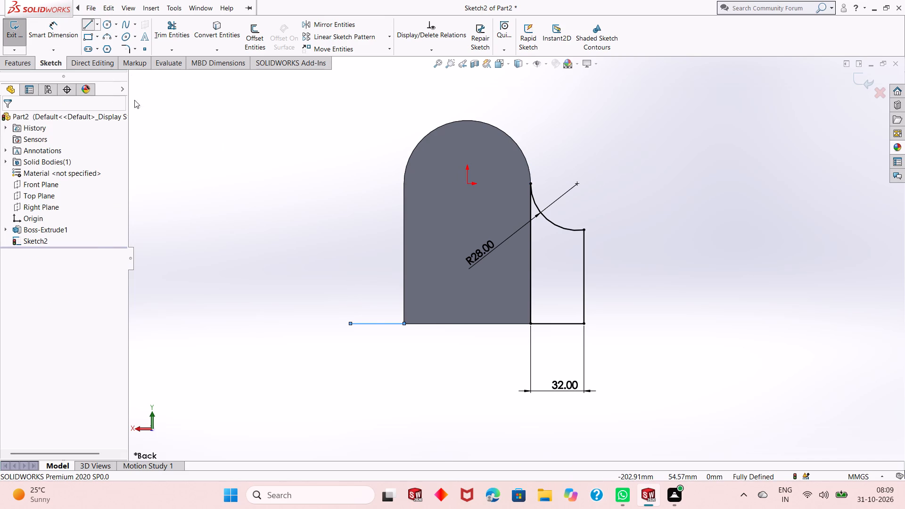
click(349, 325)
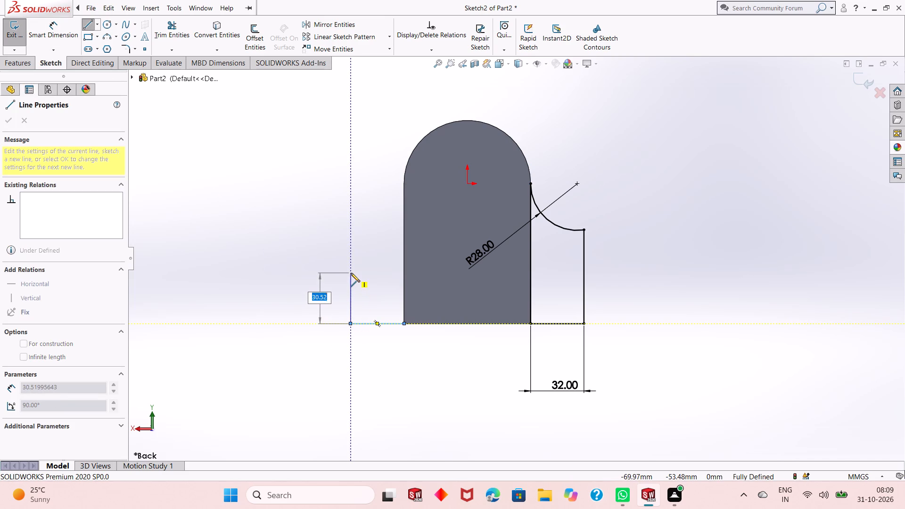
text(52)
key(Return)
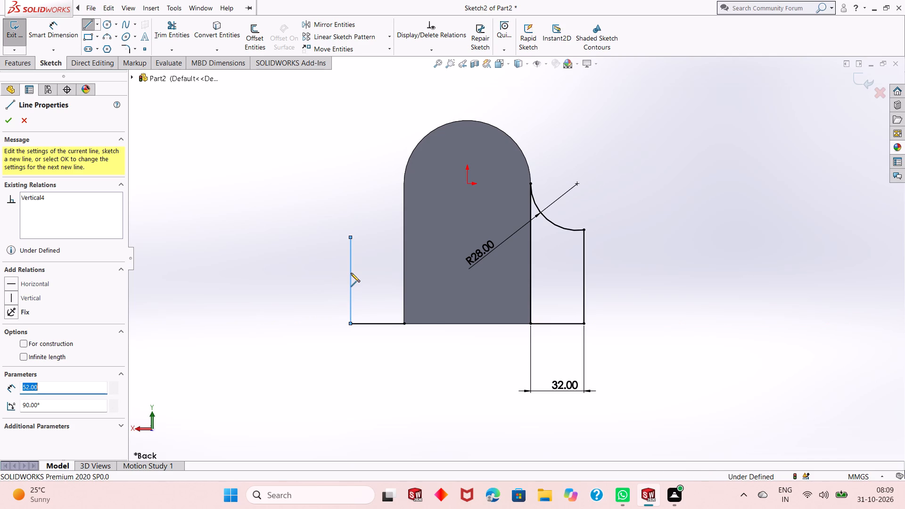
right_click(351, 273)
click(375, 278)
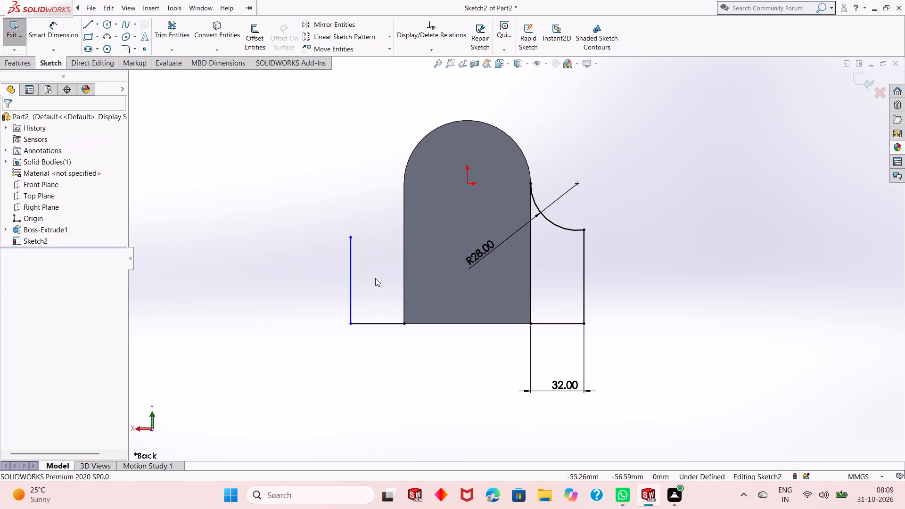
Dimension the new vertical line and set its length to 53 mm.
click(44, 33)
click(350, 262)
click(282, 301)
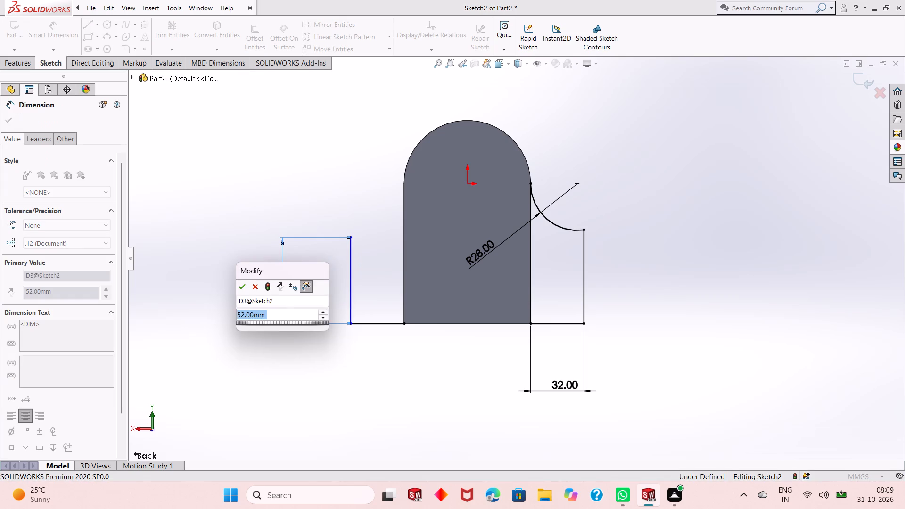
text(53)
key(Return)
right_click(233, 162)
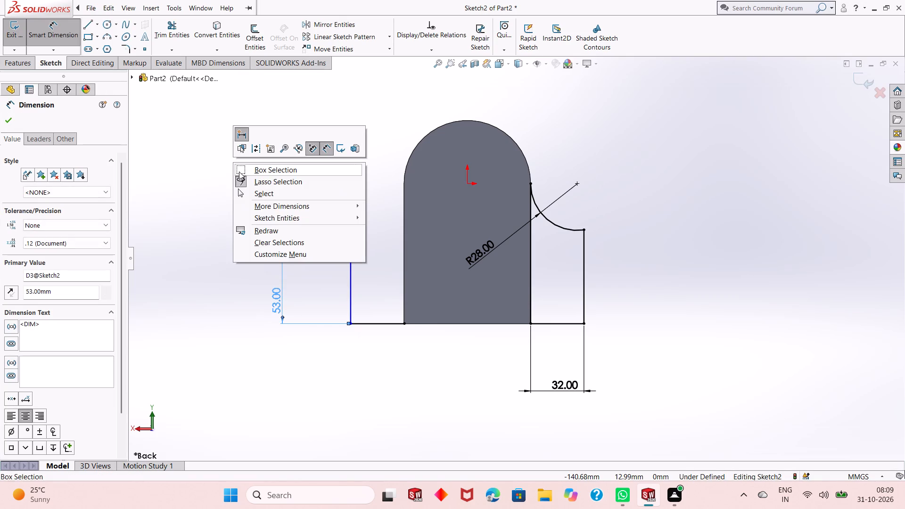
click(244, 189)
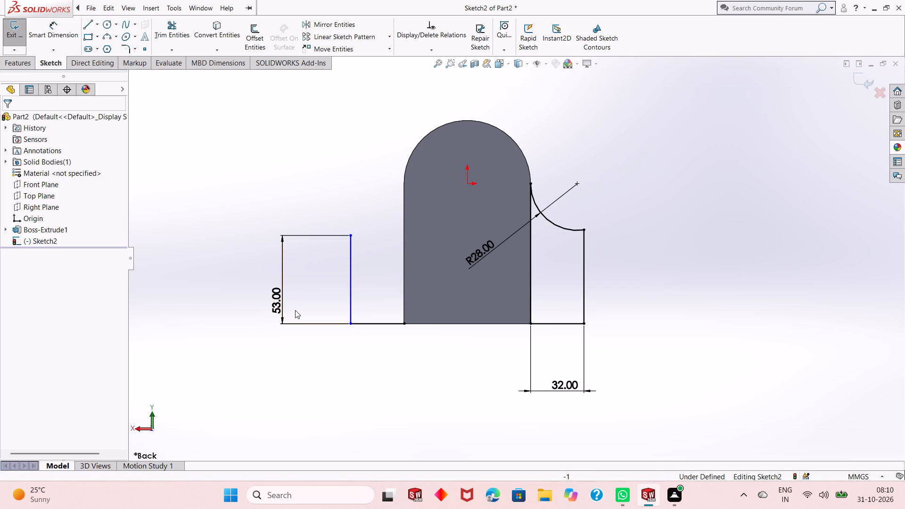
Delete the 53 mm dimension from the new vertical line.
right_click(283, 301)
click(308, 368)
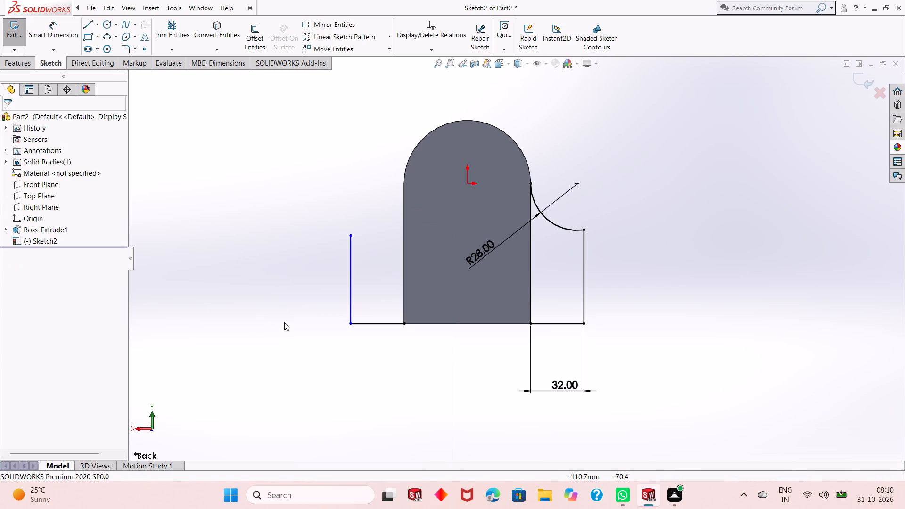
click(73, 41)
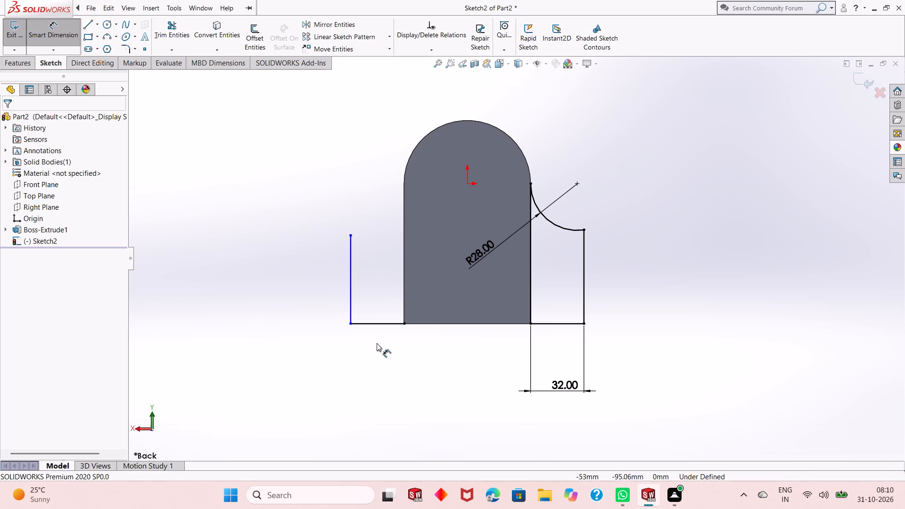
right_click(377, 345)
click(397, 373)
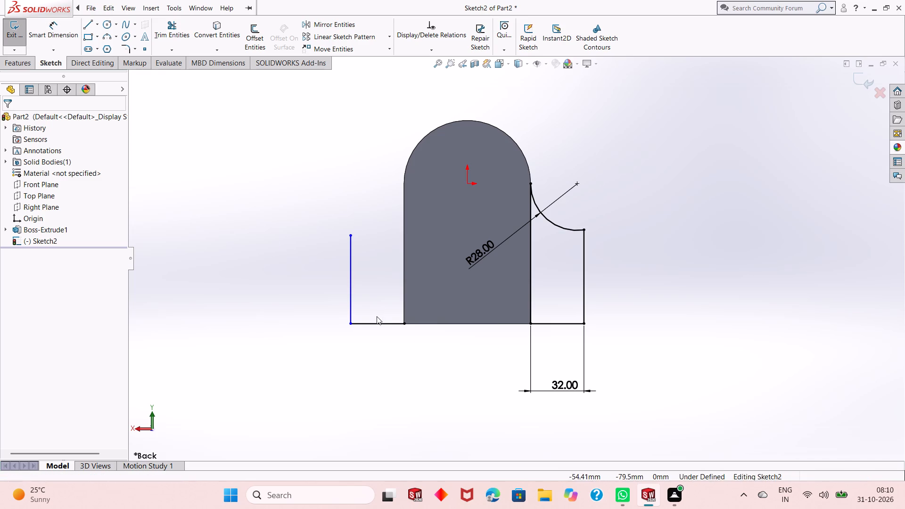
Add an Equal relation between the two bottom horizontal lines on either side of the block.
click(377, 322)
ctrl+click(546, 328)
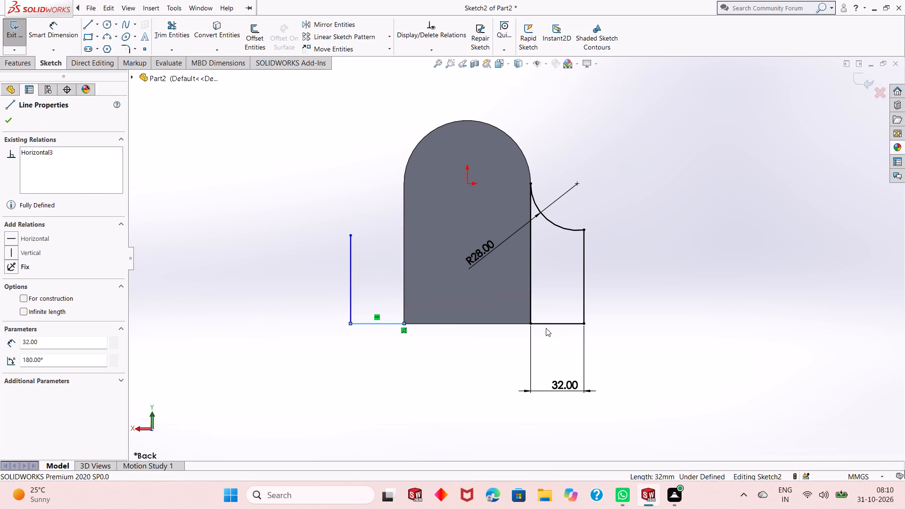
ctrl+click(550, 323)
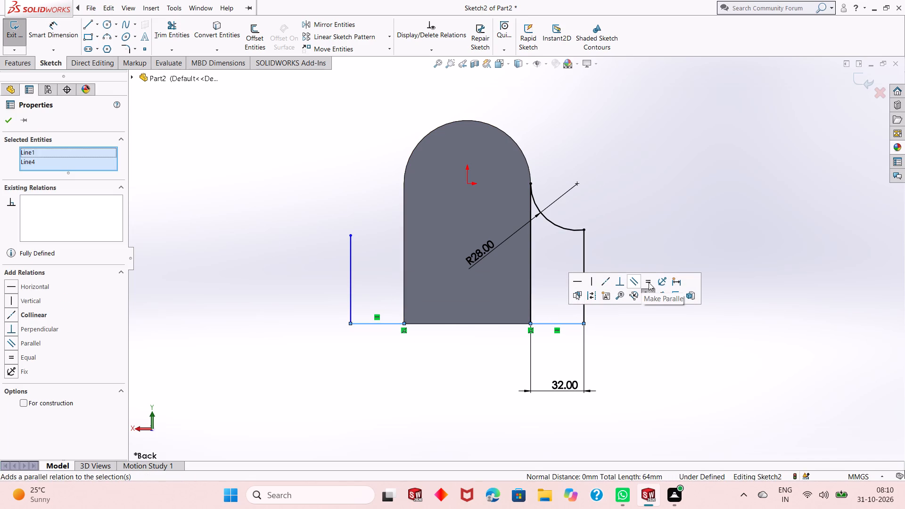
click(649, 282)
click(10, 127)
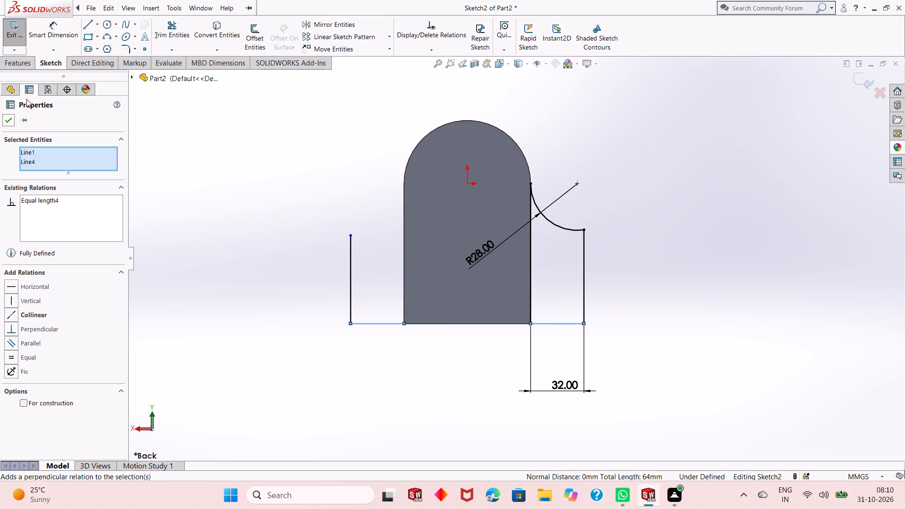
click(10, 122)
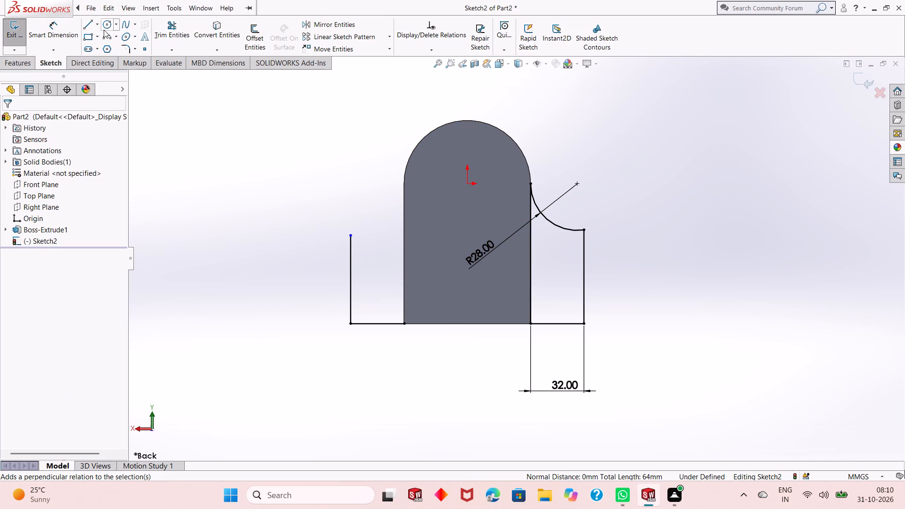
Draw a three-point arc of radius 28 mm from the block's side, where its rounded top begins, to the open vertical line's upper end.
click(111, 36)
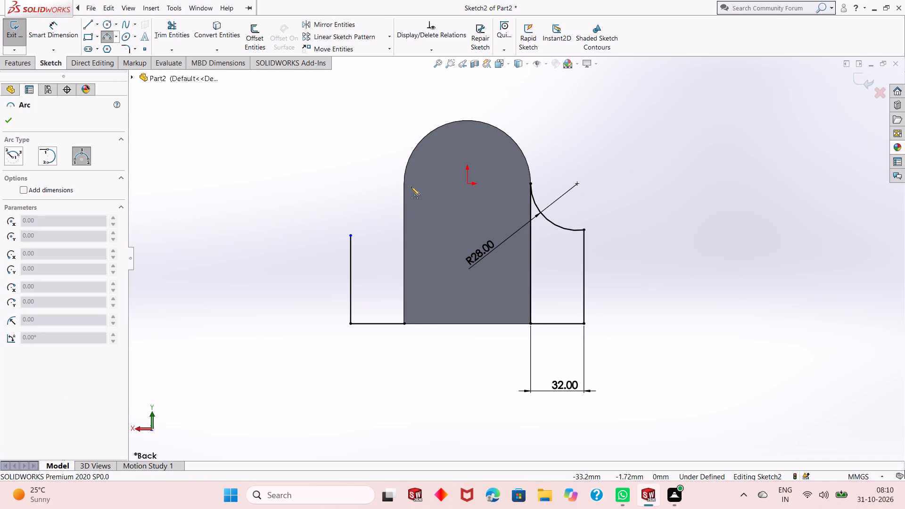
click(405, 185)
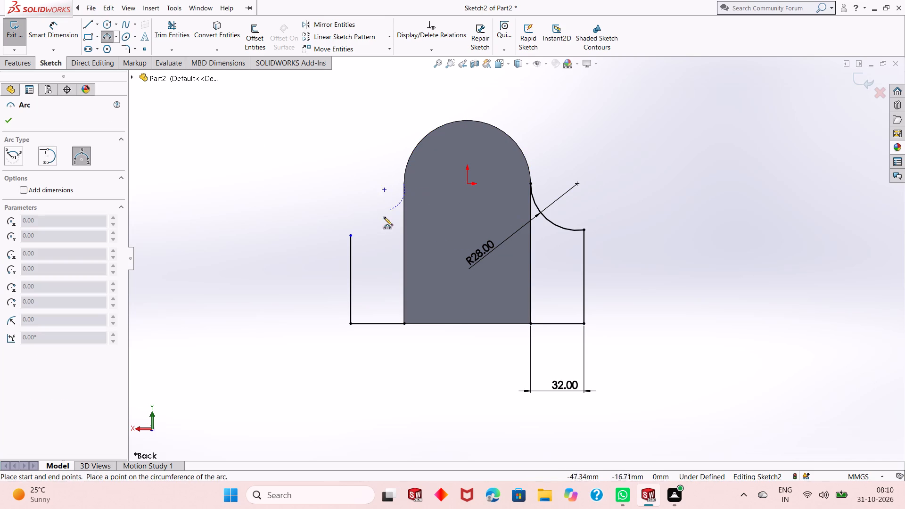
click(351, 235)
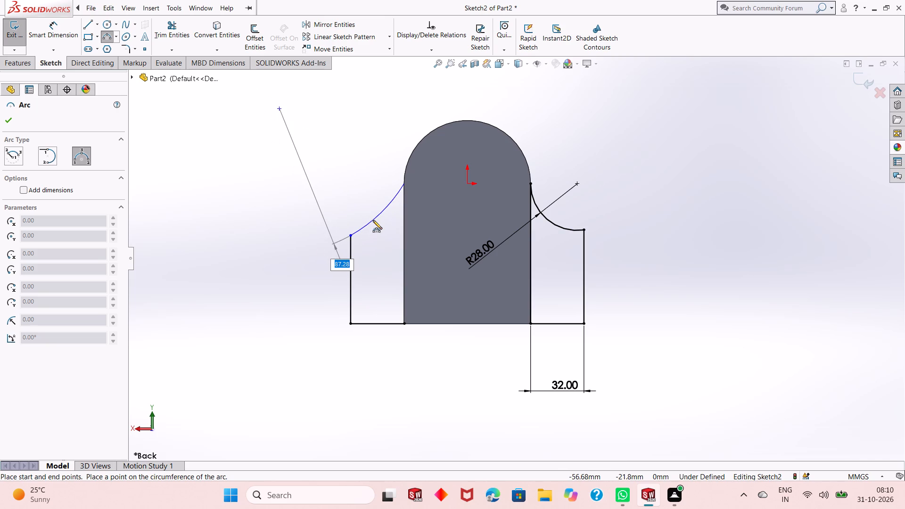
text(28)
key(Return)
right_click(373, 221)
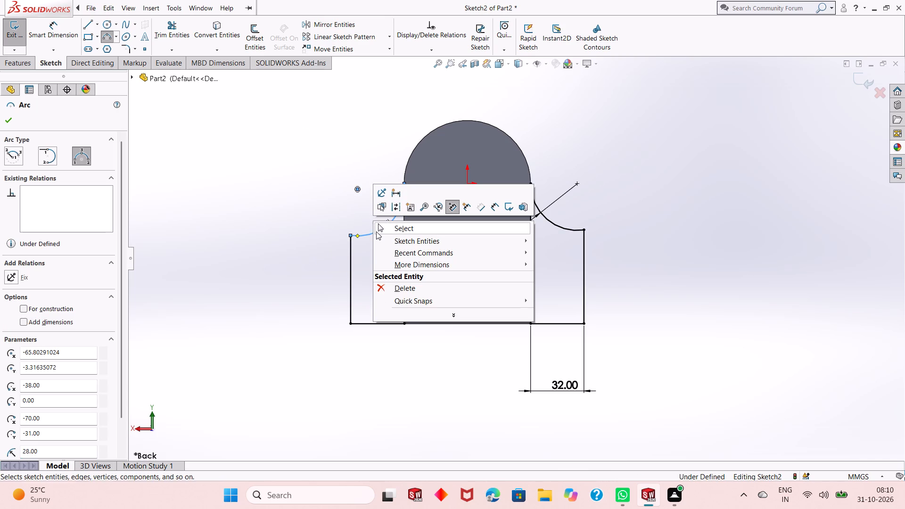
click(382, 232)
Add a Tangent relation between the new arc and the block's rounded top edge.
click(399, 215)
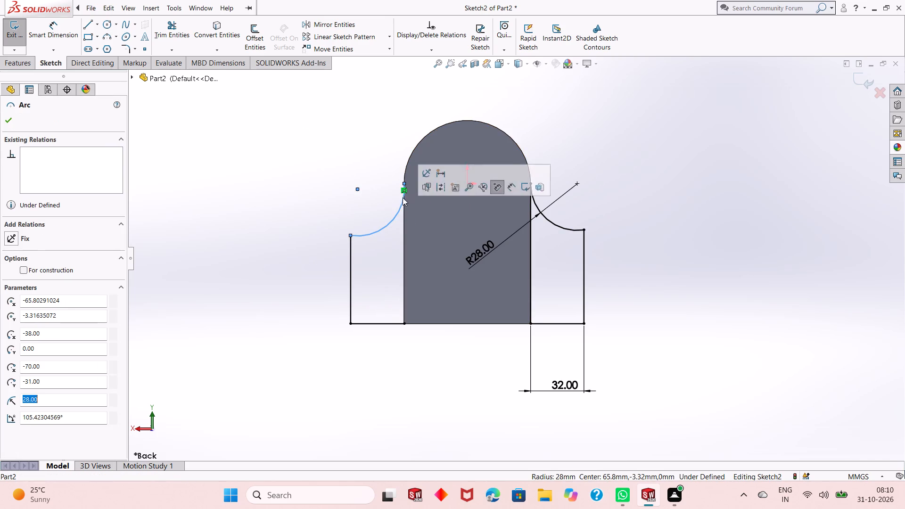
ctrl+click(410, 156)
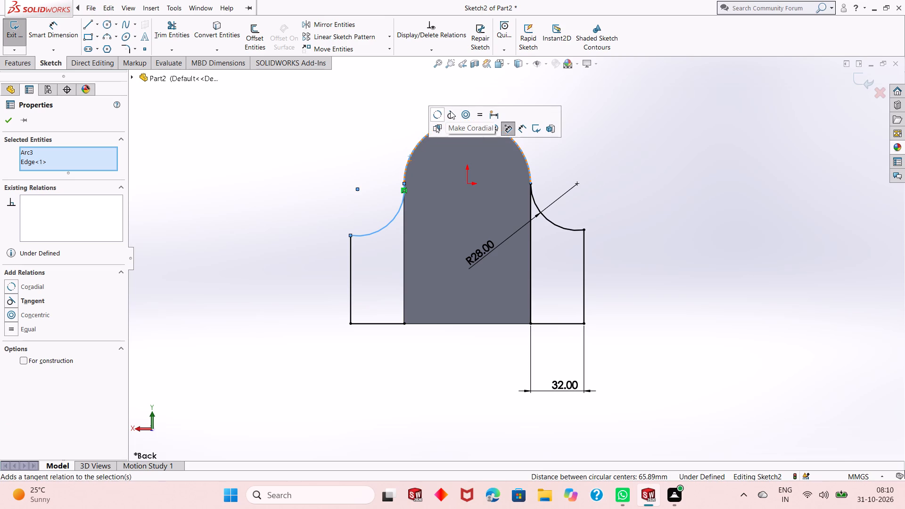
click(452, 111)
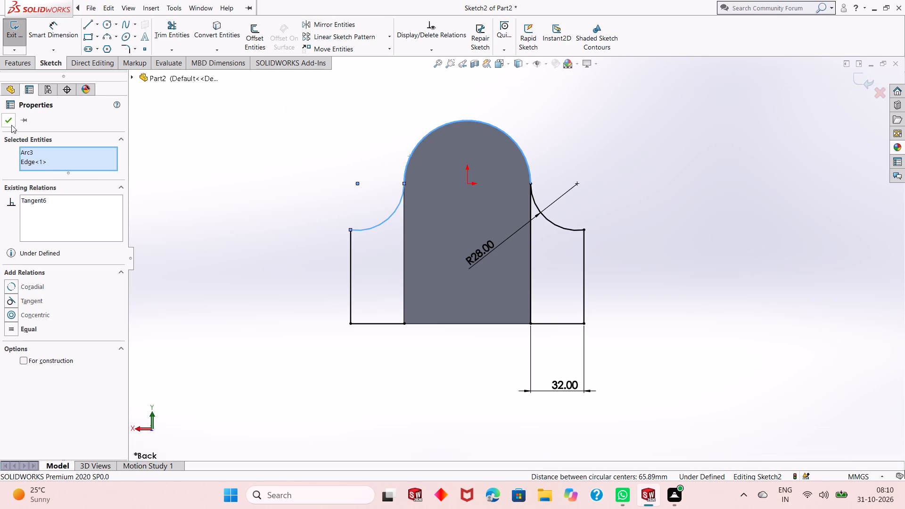
click(10, 115)
Dimension the new arc's radius as 28 mm.
click(41, 40)
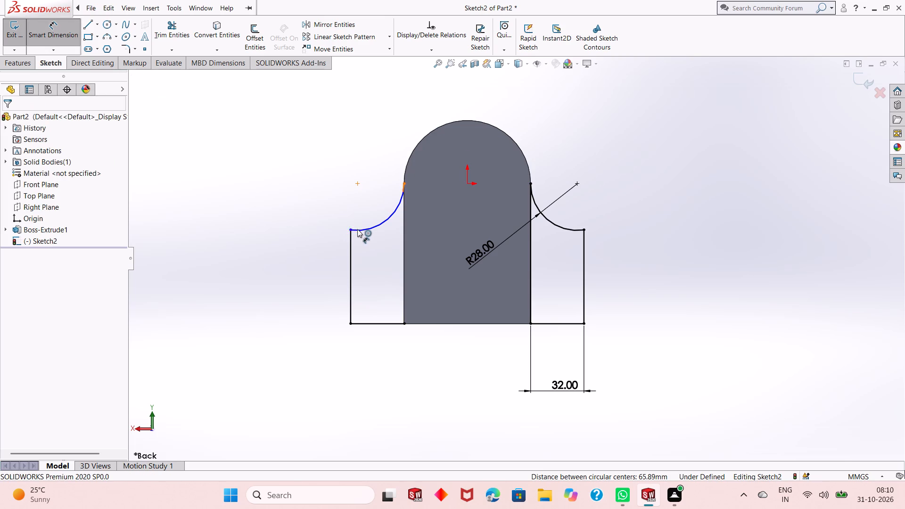
click(368, 228)
click(382, 276)
key(Return)
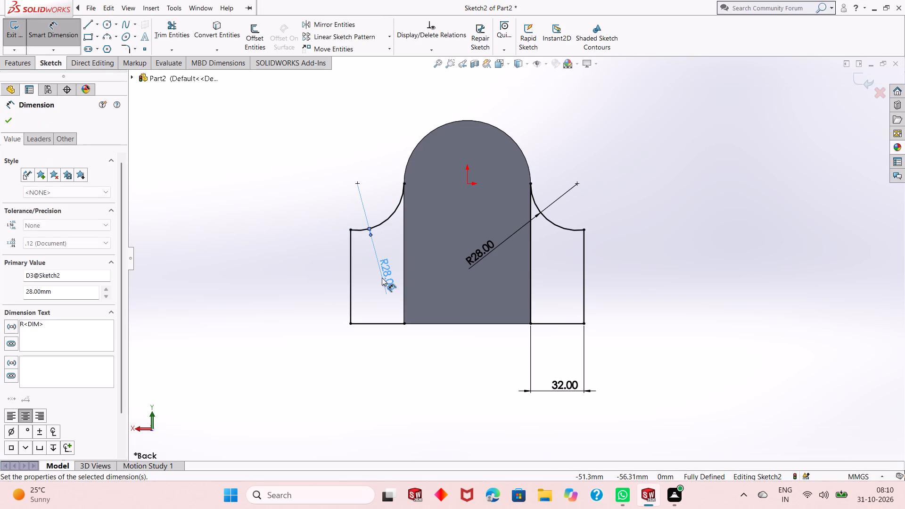
right_click(236, 178)
click(252, 204)
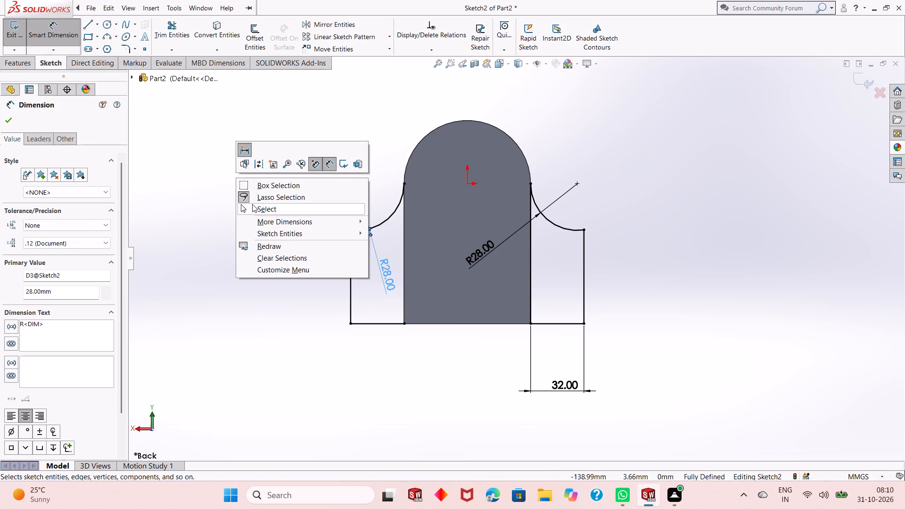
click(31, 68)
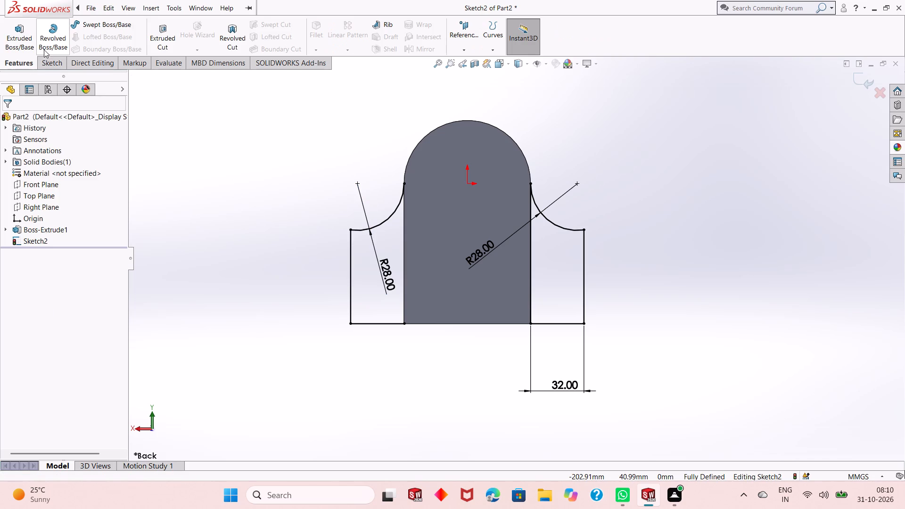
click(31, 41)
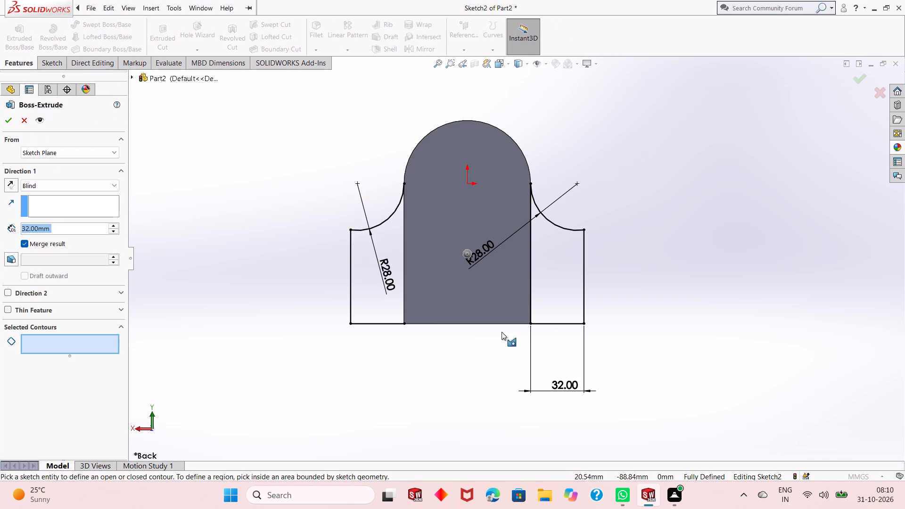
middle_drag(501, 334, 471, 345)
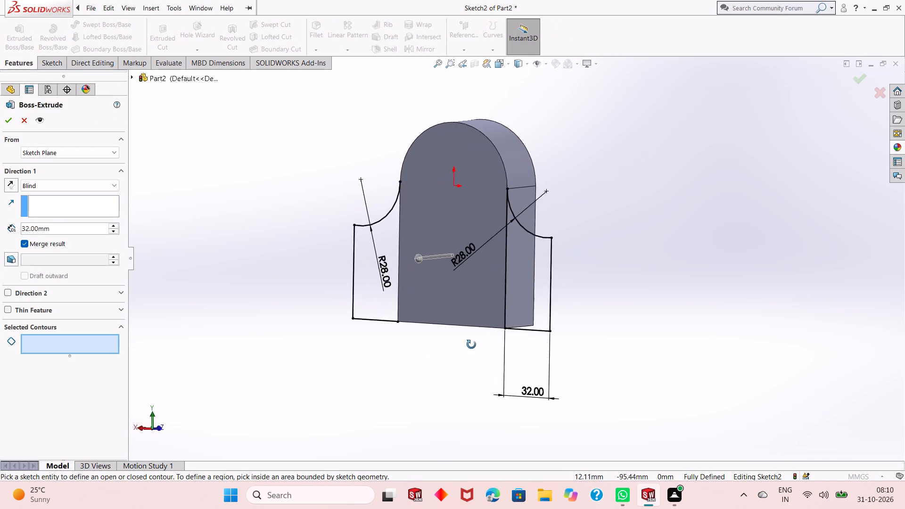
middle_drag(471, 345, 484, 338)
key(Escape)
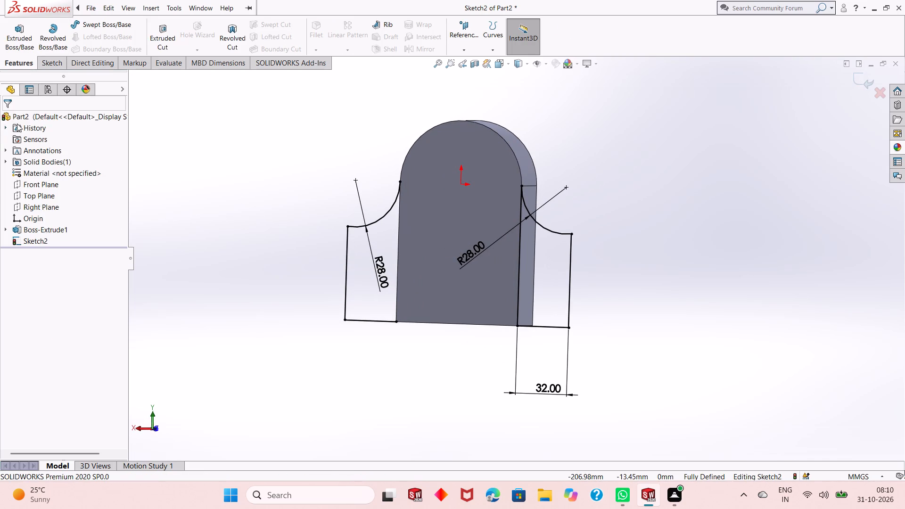
Close the newer side profile with an 84 mm vertical line along the block's side, from the arc's upper end to the bottom line.
key(ctrl+8)
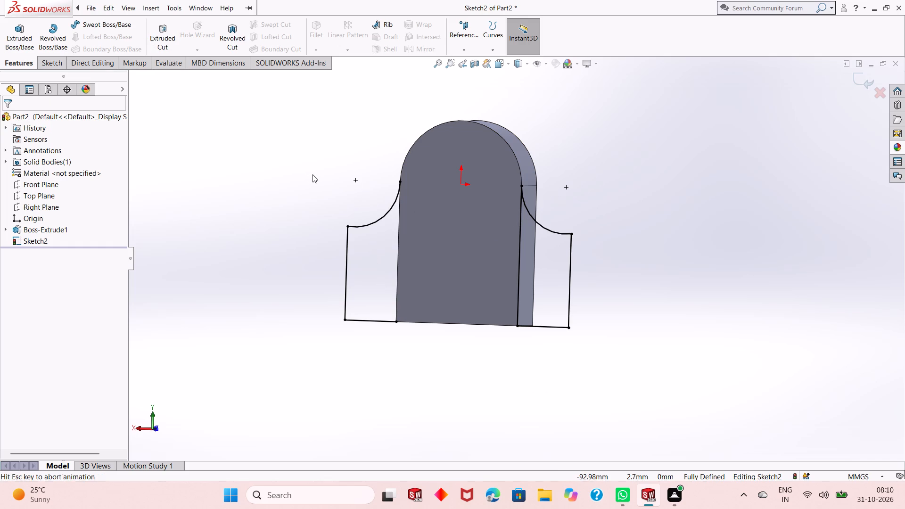
click(65, 67)
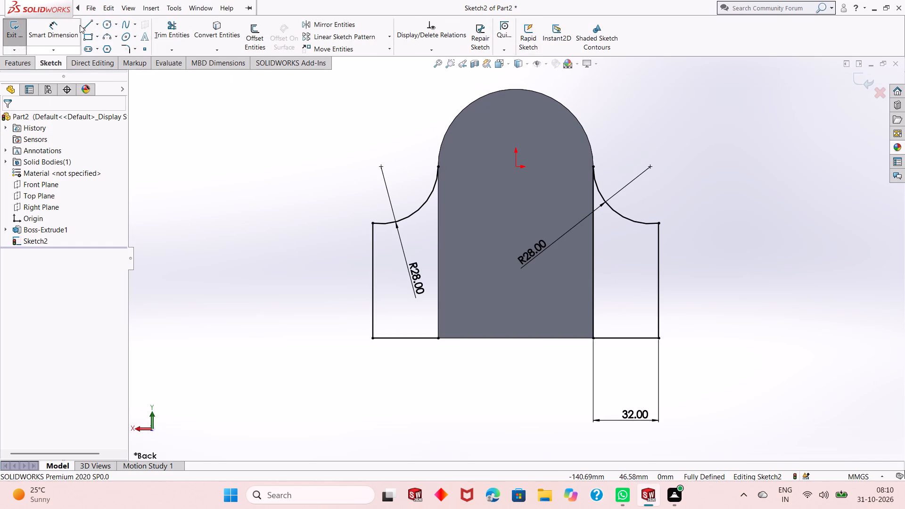
click(84, 25)
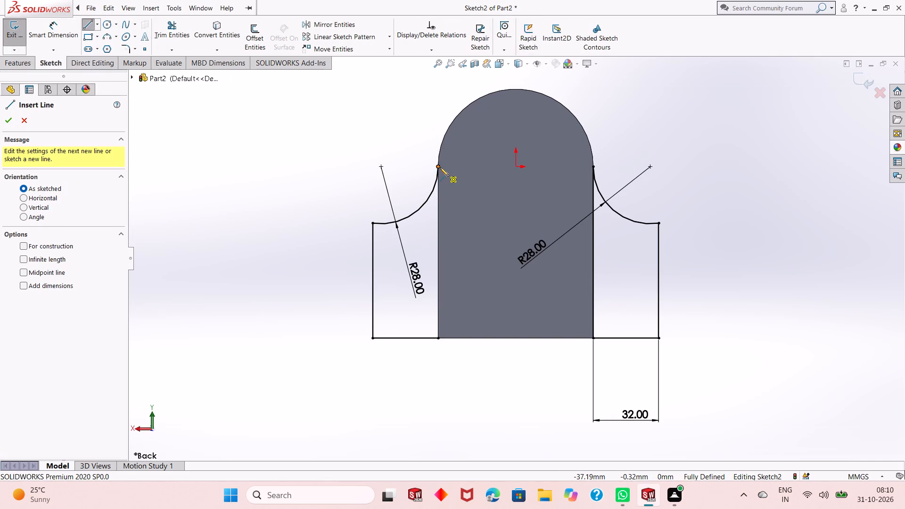
click(440, 167)
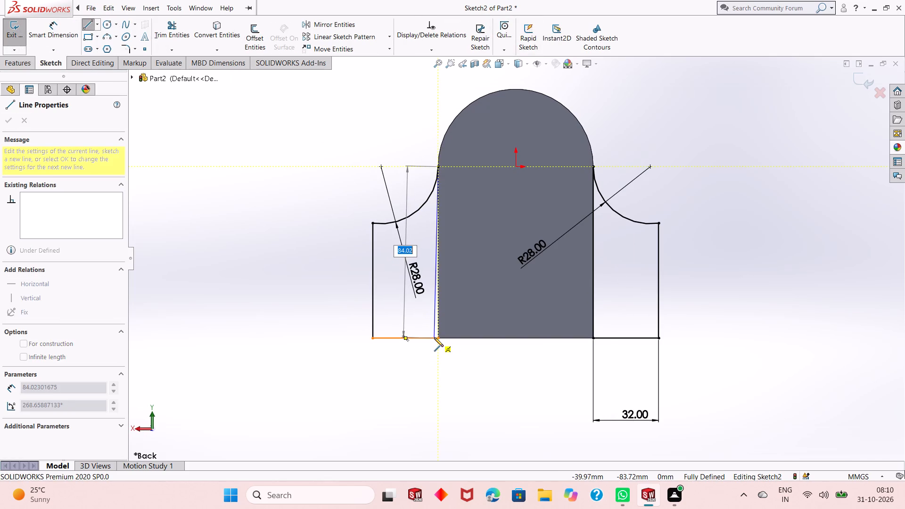
click(436, 339)
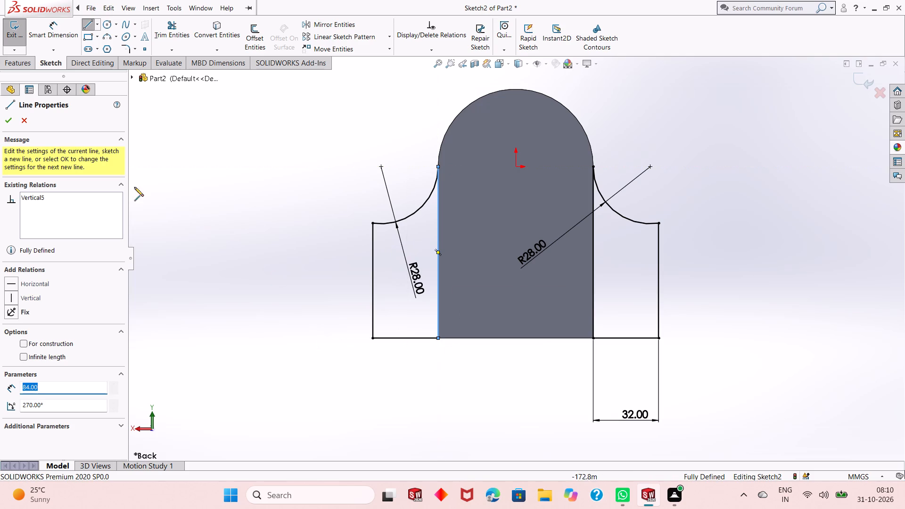
click(10, 124)
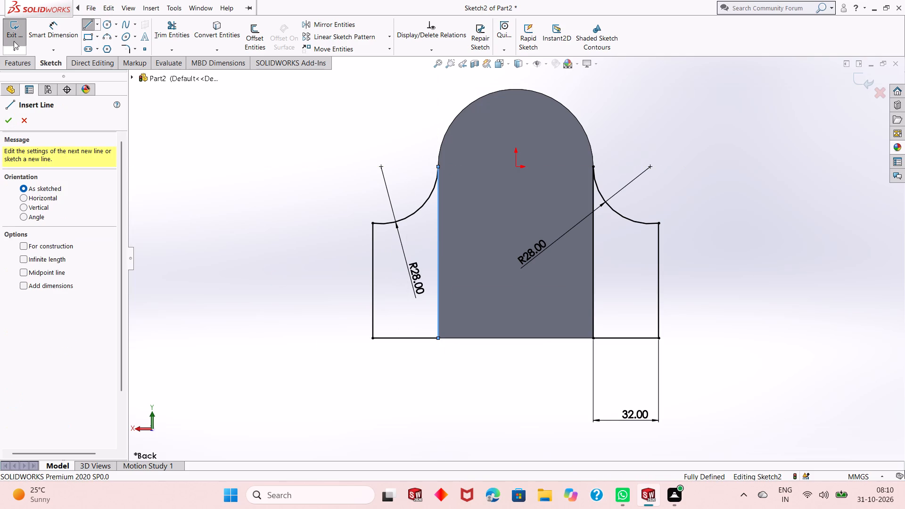
click(16, 60)
click(10, 119)
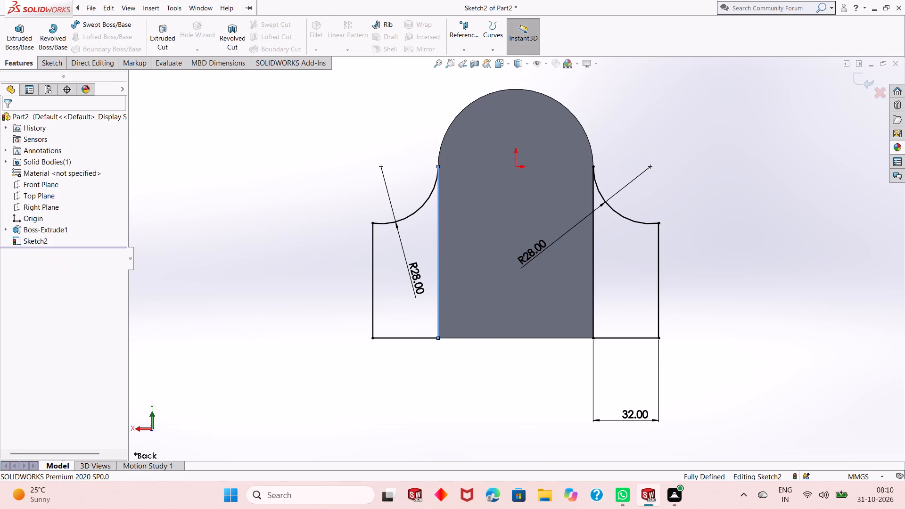
Extrude both side profiles 20 mm Blind in the reversed direction, alongside the block's thickness, with Merge result on.
click(15, 29)
middle_drag(421, 261, 381, 279)
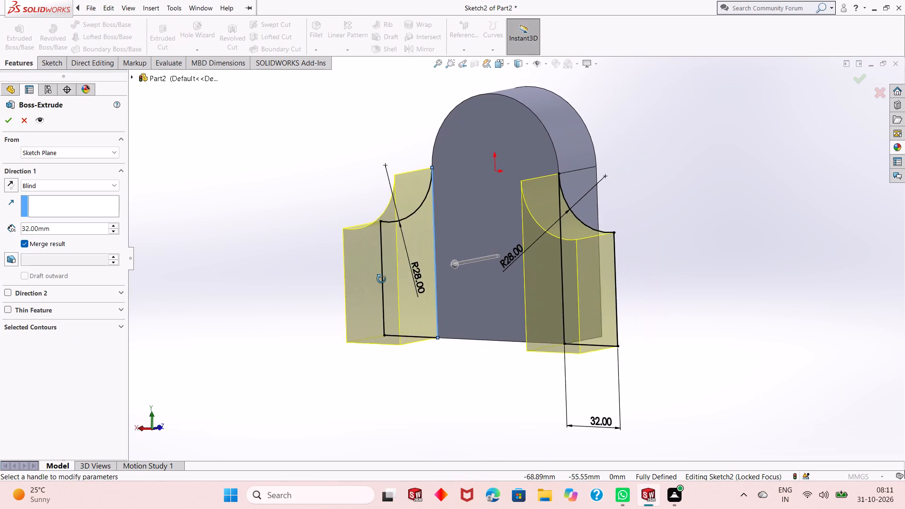
middle_drag(381, 279, 332, 294)
click(7, 186)
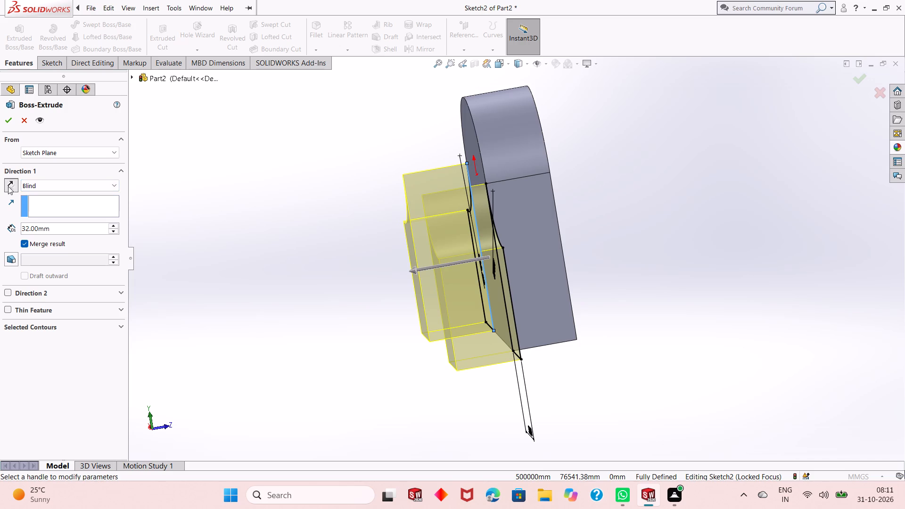
double_click(53, 224)
text(20)
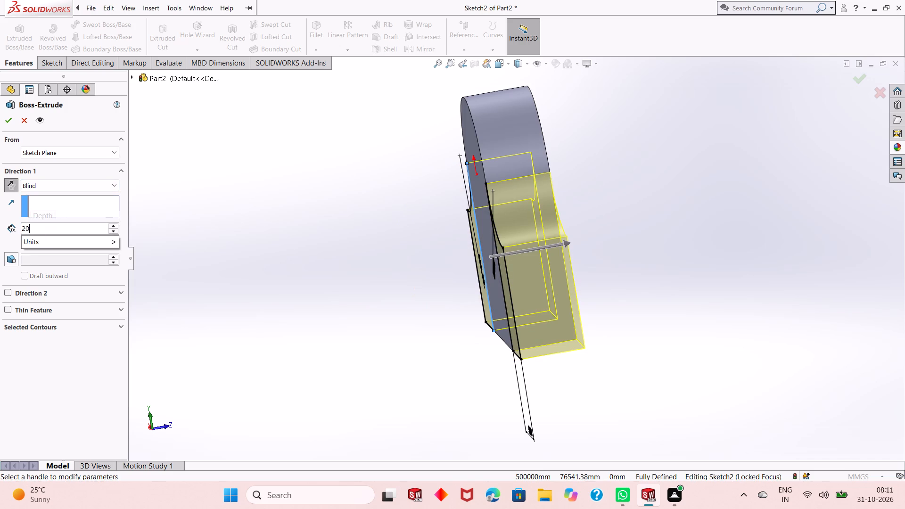
key(Return)
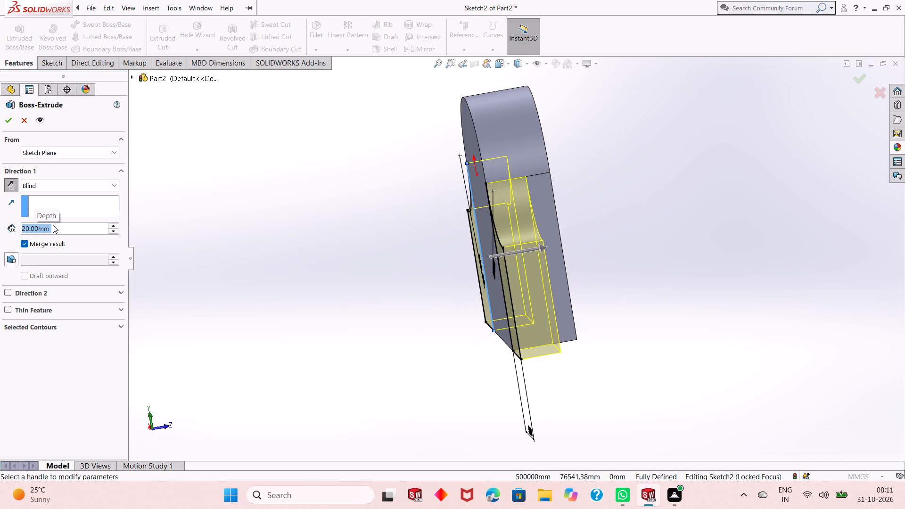
click(8, 121)
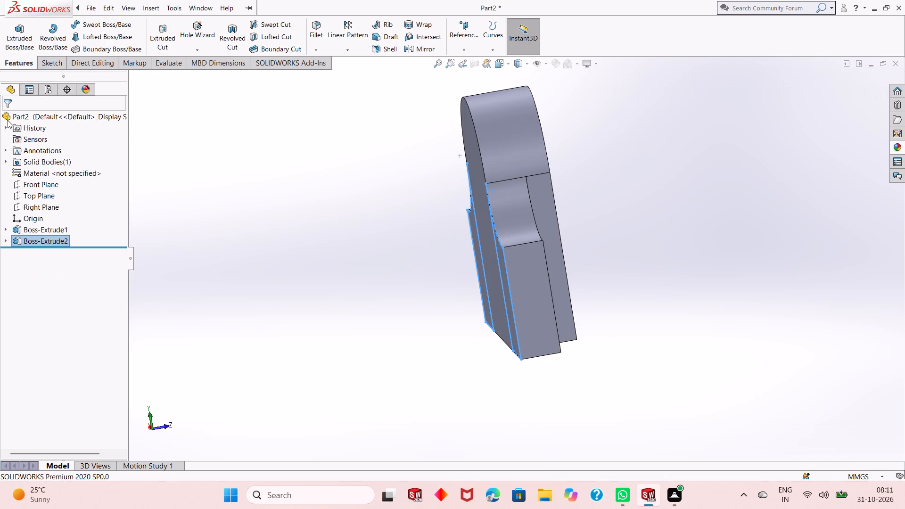
click(450, 321)
Start a new sketch on the upright block's narrow vertical side face beside the 20 mm thick side extrusion.
middle_drag(465, 323, 425, 307)
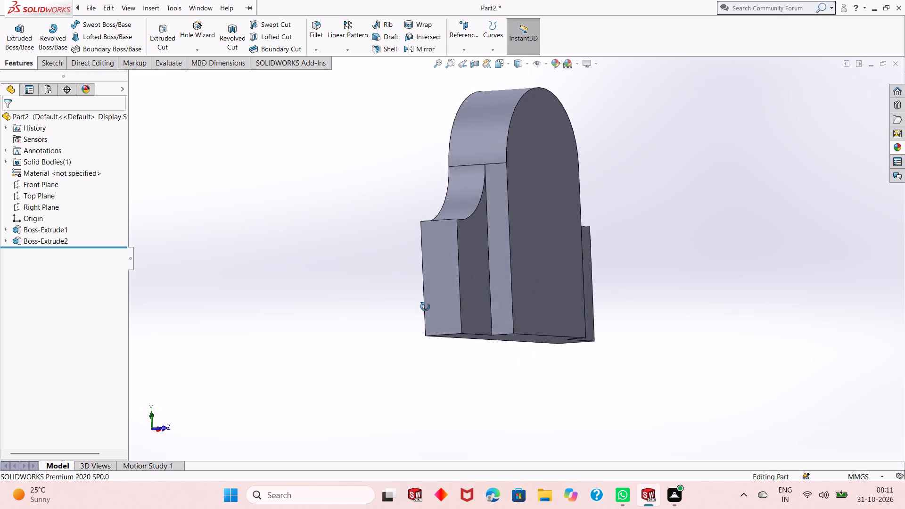
middle_drag(425, 307, 412, 335)
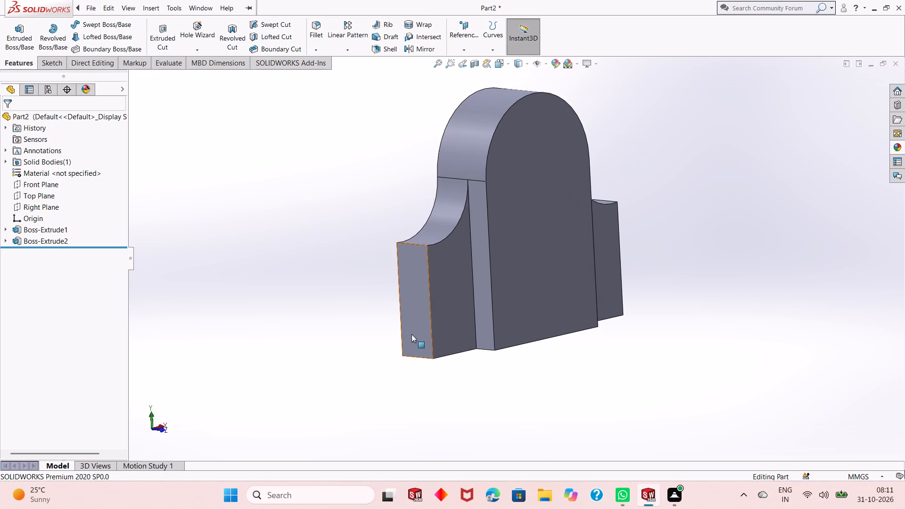
middle_drag(469, 335, 520, 322)
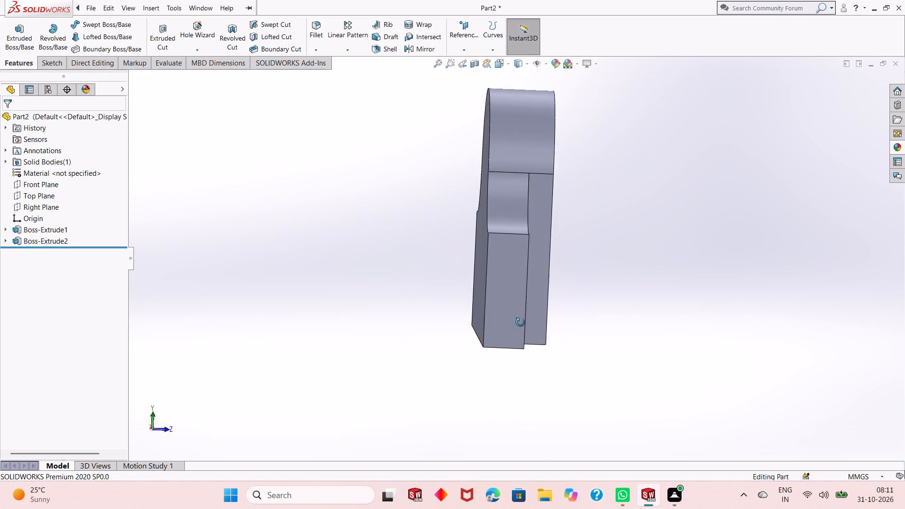
middle_drag(520, 322, 529, 320)
middle_drag(538, 300, 515, 320)
click(536, 297)
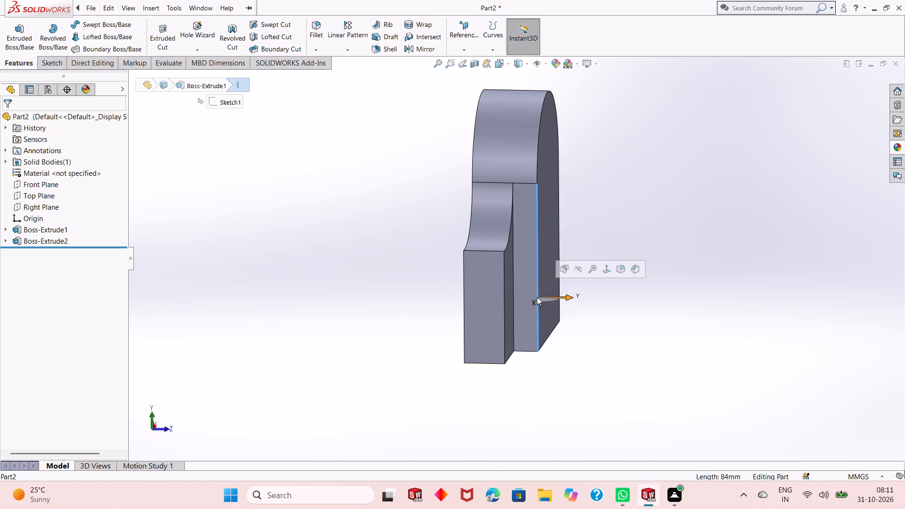
click(594, 322)
click(526, 290)
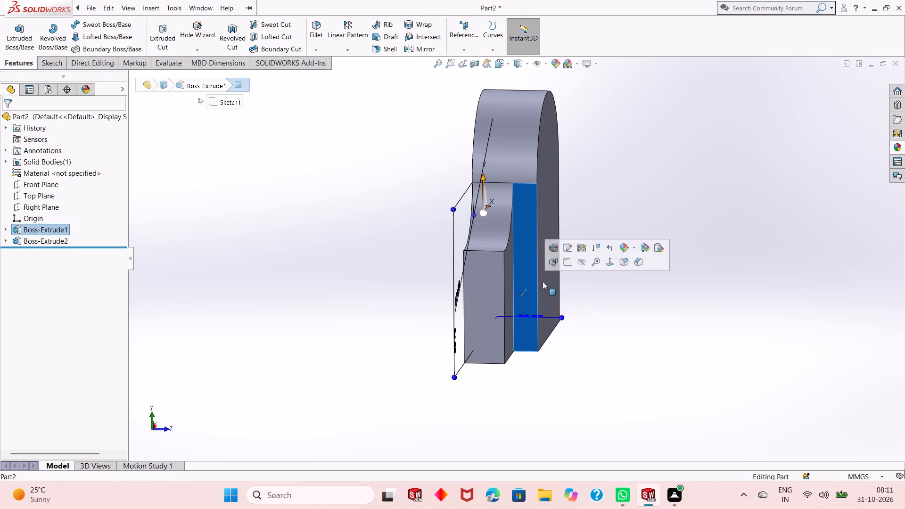
click(566, 264)
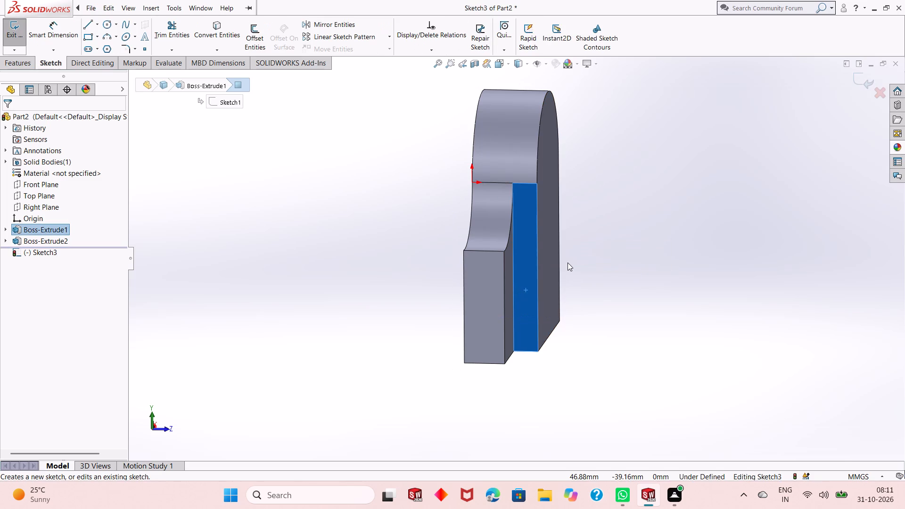
key(ctrl+8)
scroll(555, 260, up, 1)
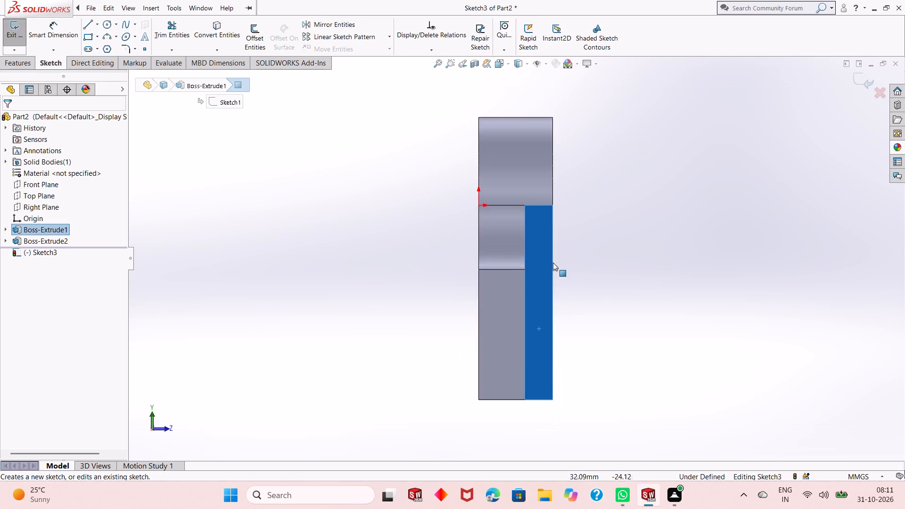
scroll(550, 369, down, 2)
click(628, 328)
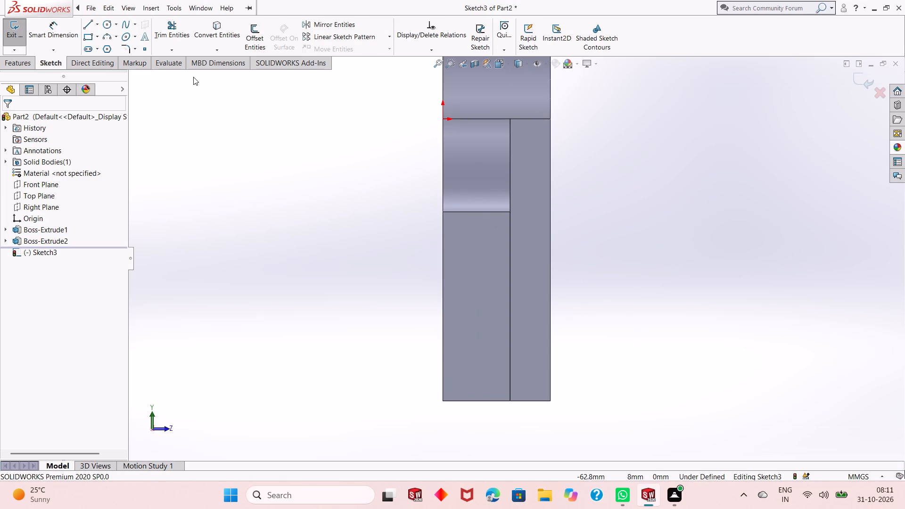
Draw a circle about 50 mm in diameter clear of the block, out beyond its vertical edge opposite the origin.
click(110, 23)
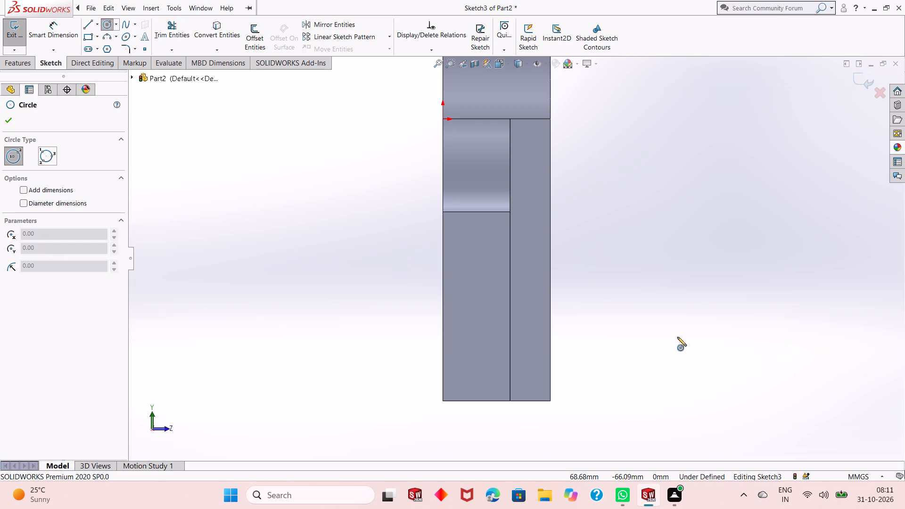
scroll(350, 337, up, 3)
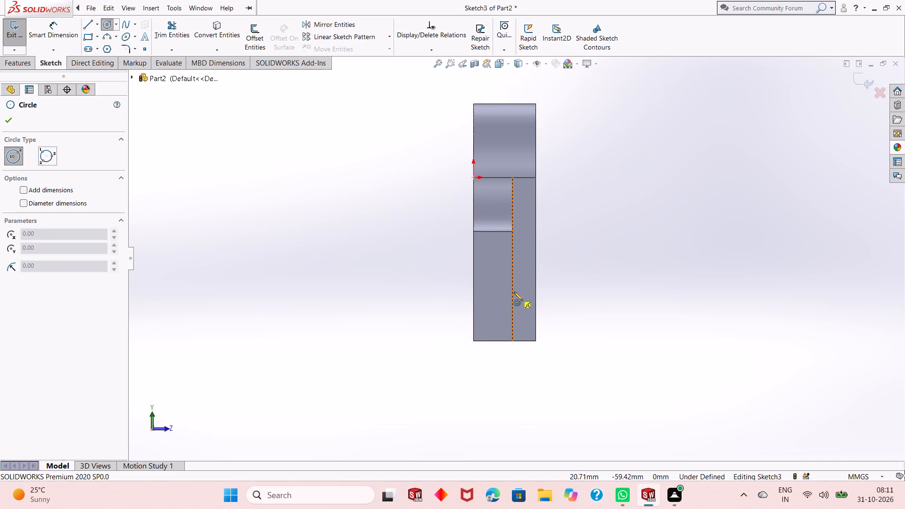
scroll(514, 292, down, 1)
click(707, 279)
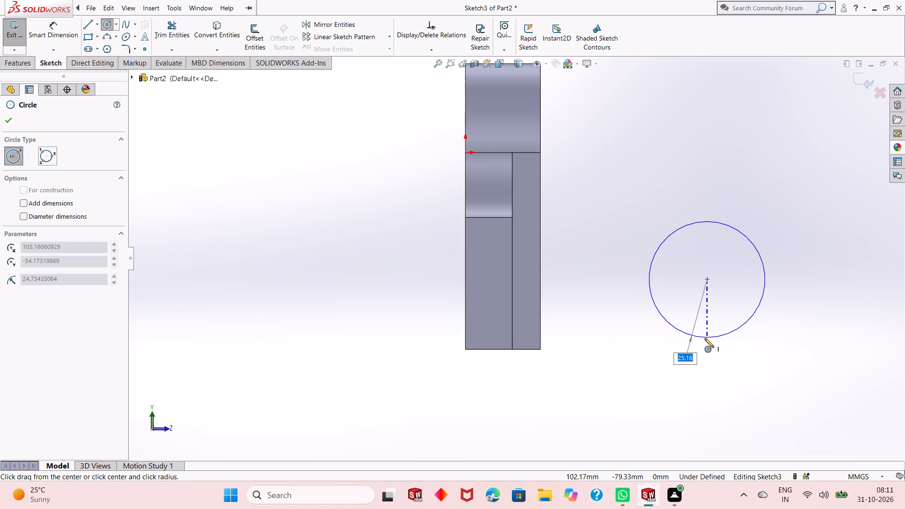
click(705, 338)
right_click(249, 182)
click(264, 188)
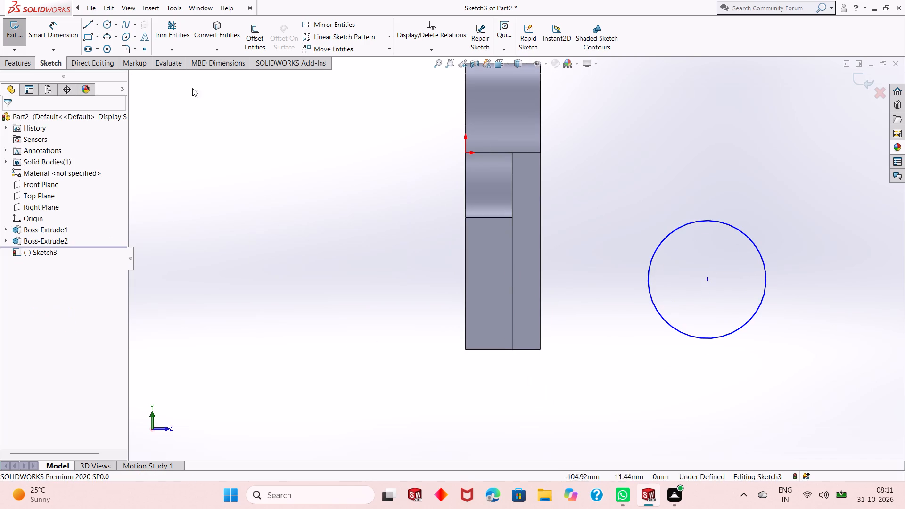
Dimension the circle's diameter as 32 mm.
drag(74, 40, 53, 37)
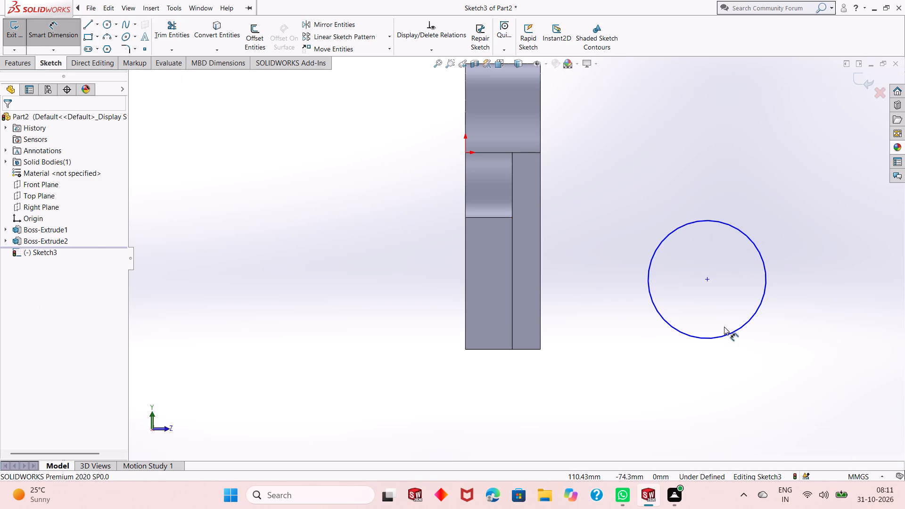
click(727, 336)
click(808, 419)
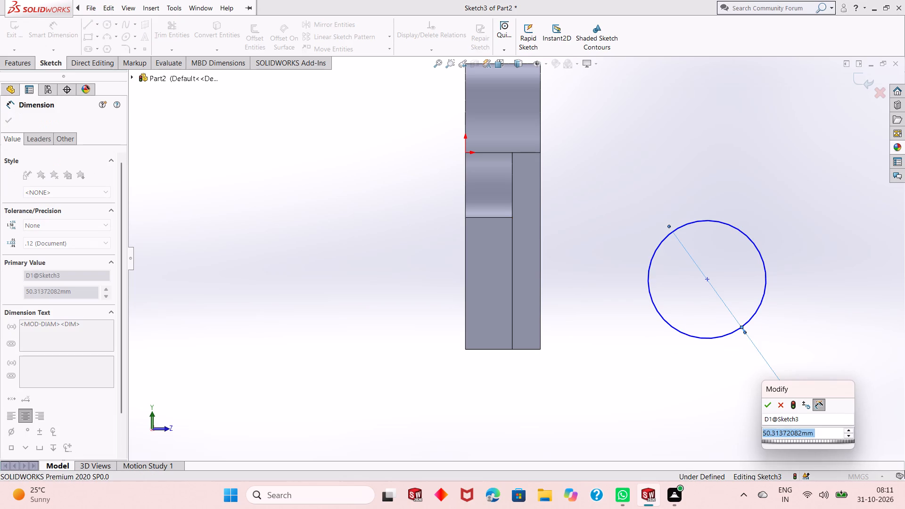
text(16+16)
key(Return)
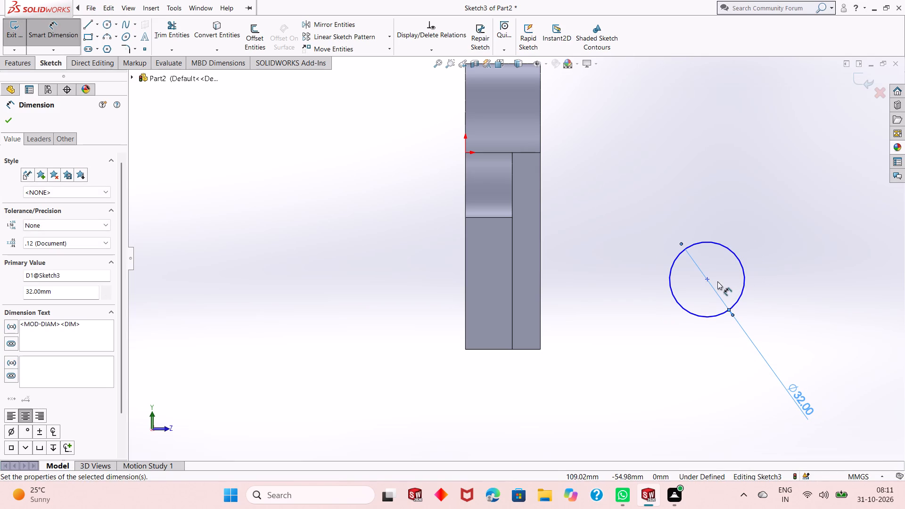
Dimension the circle's centre 16 mm vertically above the block's bottom corner.
click(707, 279)
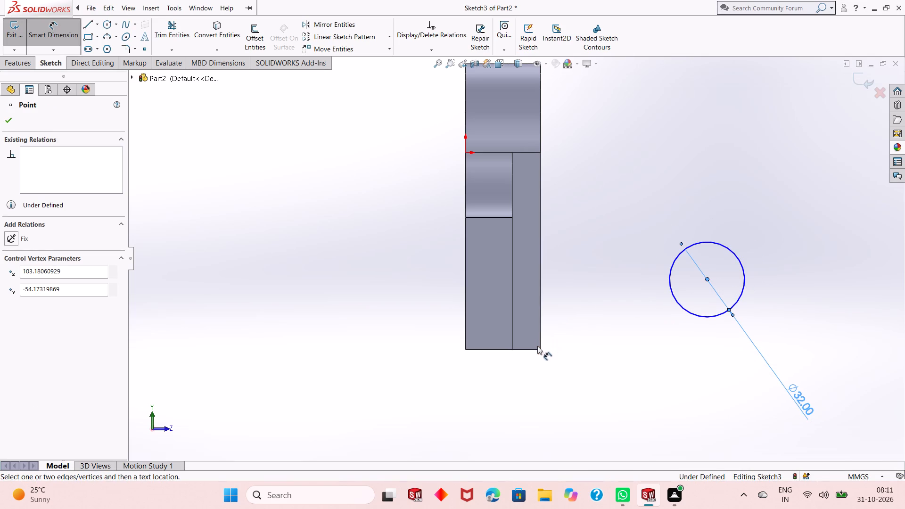
click(537, 349)
click(875, 348)
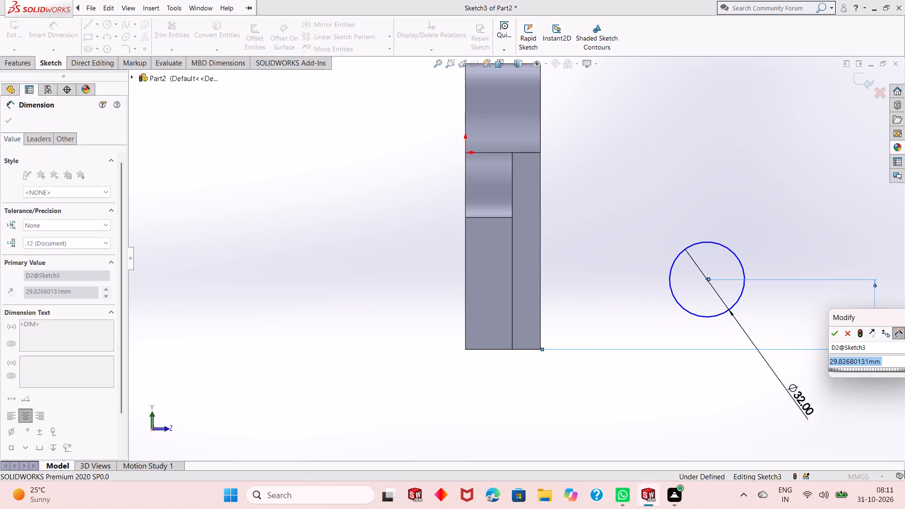
text(16)
key(Return)
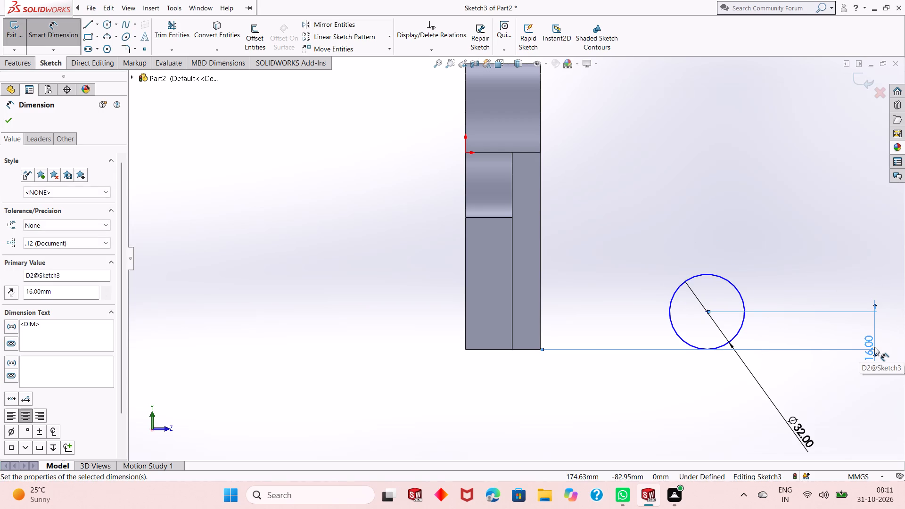
Dimension the circle's centre 72 mm horizontally from the block's far vertical edge, the one through the origin.
click(705, 312)
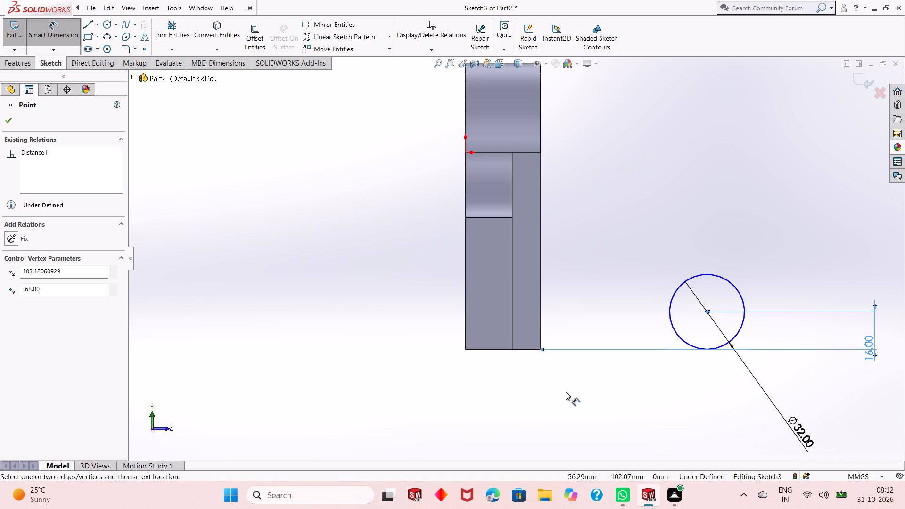
click(465, 331)
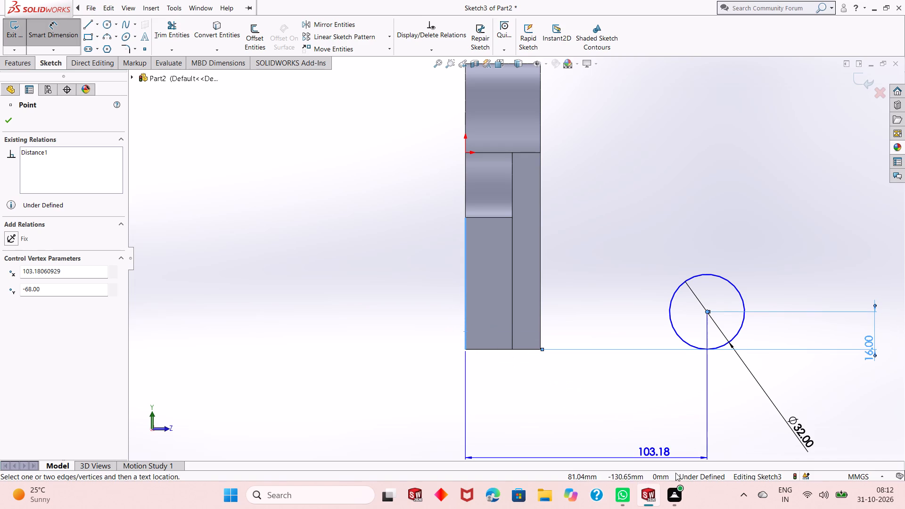
click(717, 505)
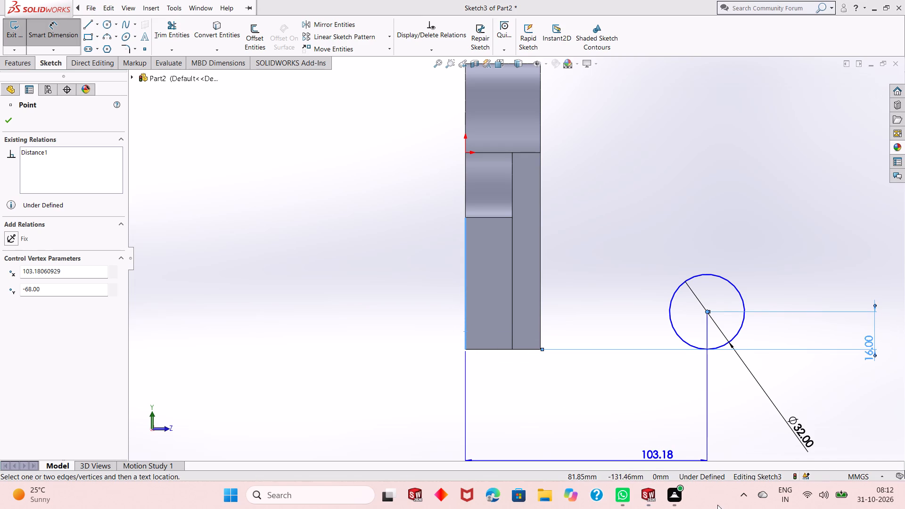
text(72)
key(Return)
click(651, 421)
text(72)
key(Return)
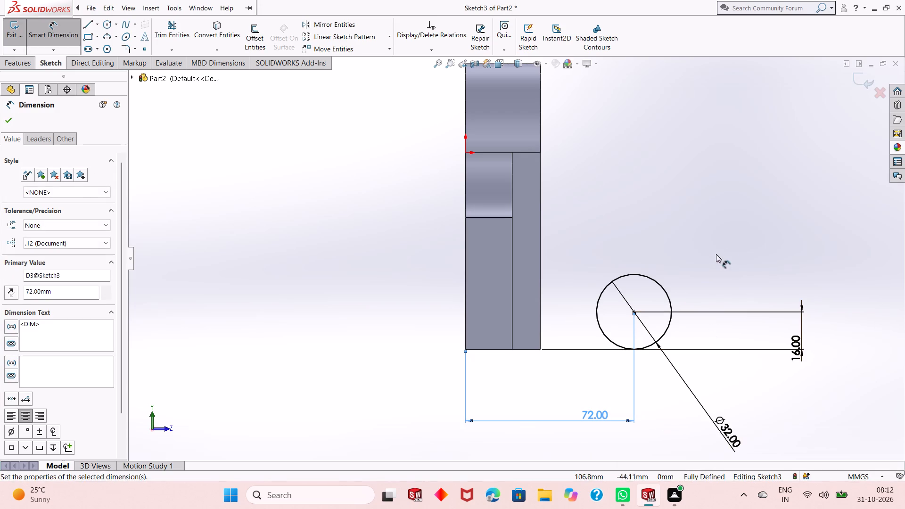
right_click(722, 243)
click(728, 277)
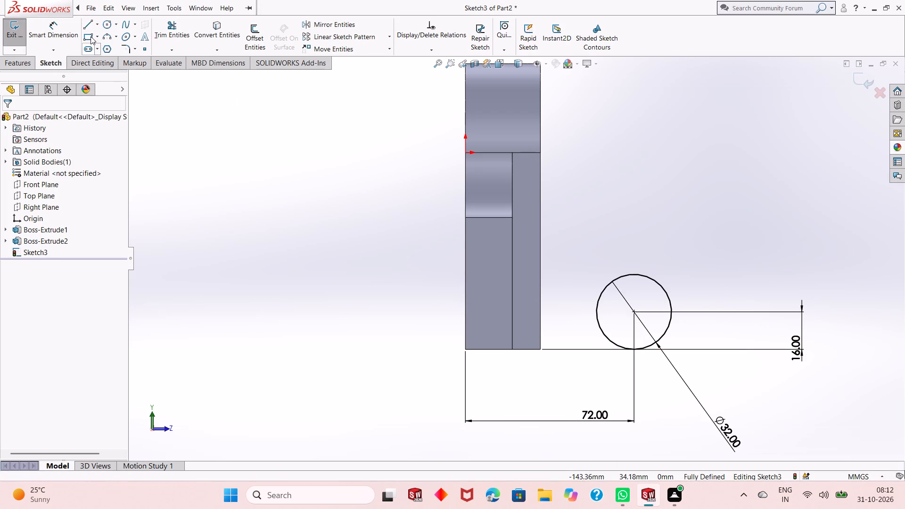
Draw connected lines from the circle's bottom point 40 mm to the block's bottom corner, 48 mm up its edge, and sloping down to the circle's upper side.
click(88, 20)
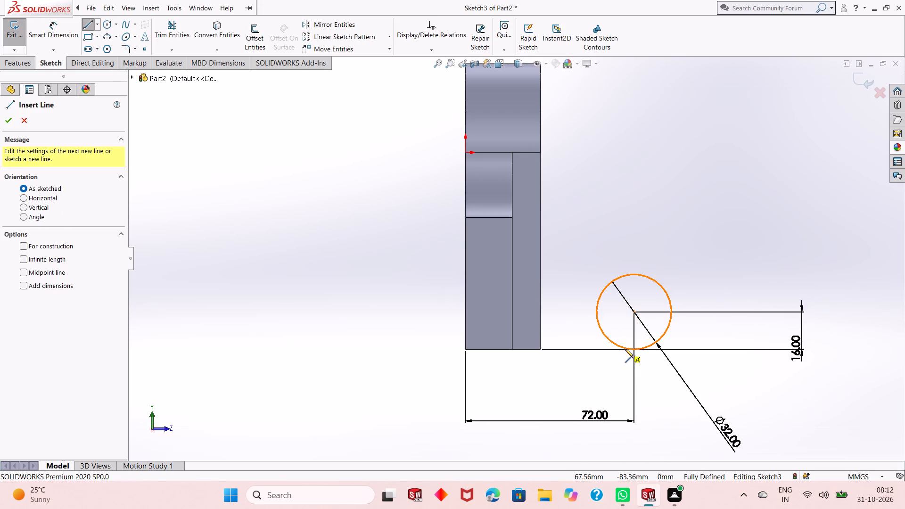
click(633, 349)
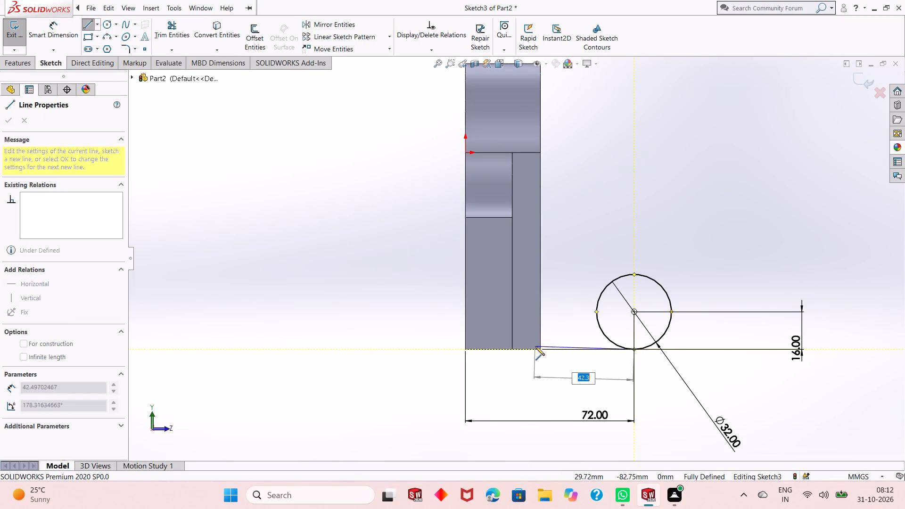
click(539, 350)
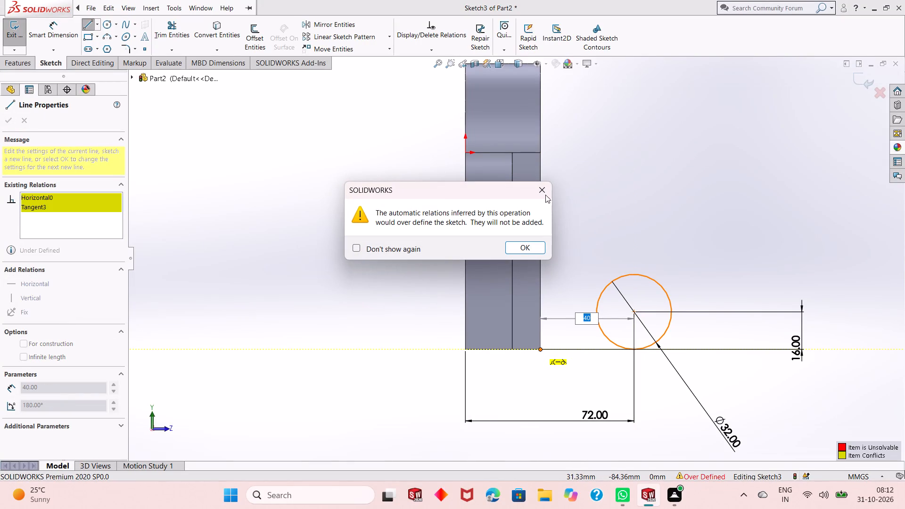
click(545, 193)
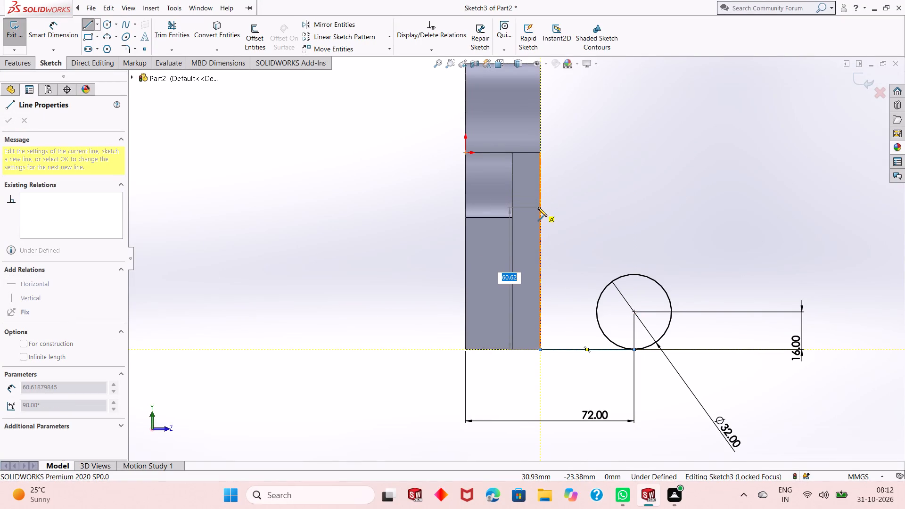
key(4)
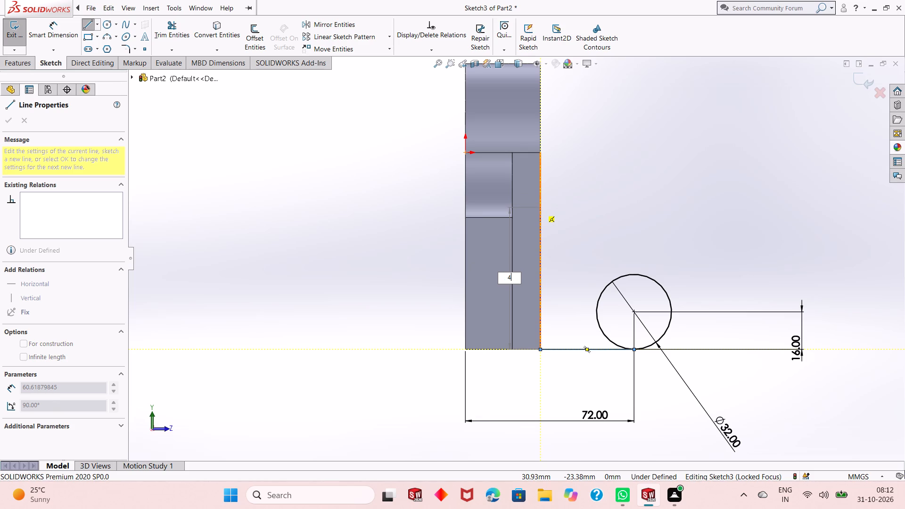
key(8)
key(Return)
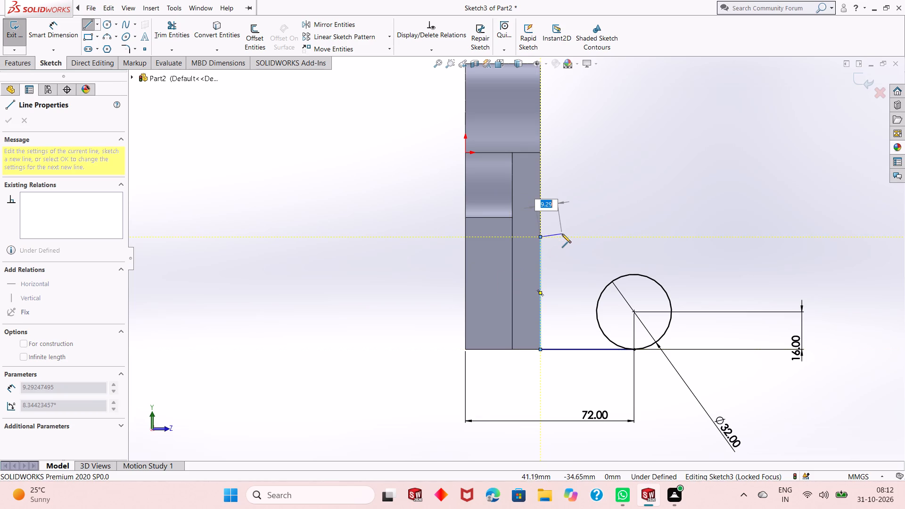
click(647, 276)
right_click(665, 252)
click(681, 256)
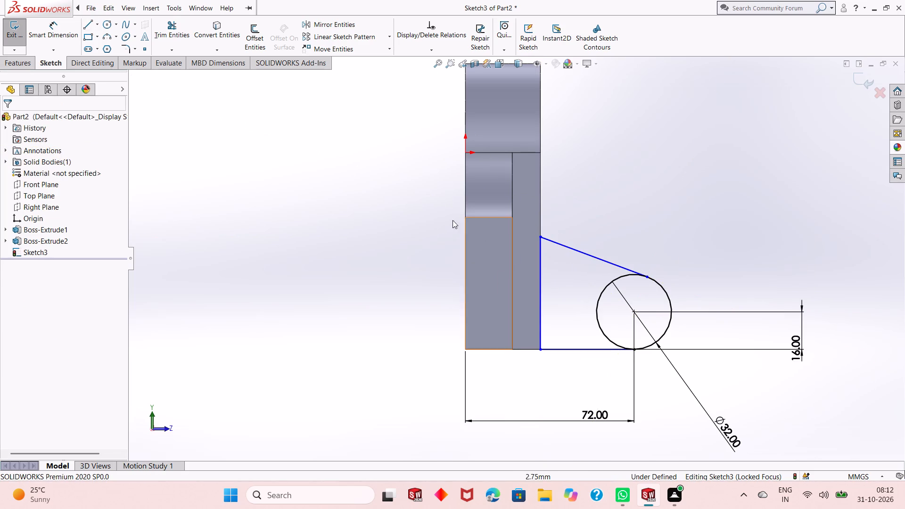
Trim away the part of the circle facing the block, leaving the outer arc between the bottom and sloping lines.
click(169, 34)
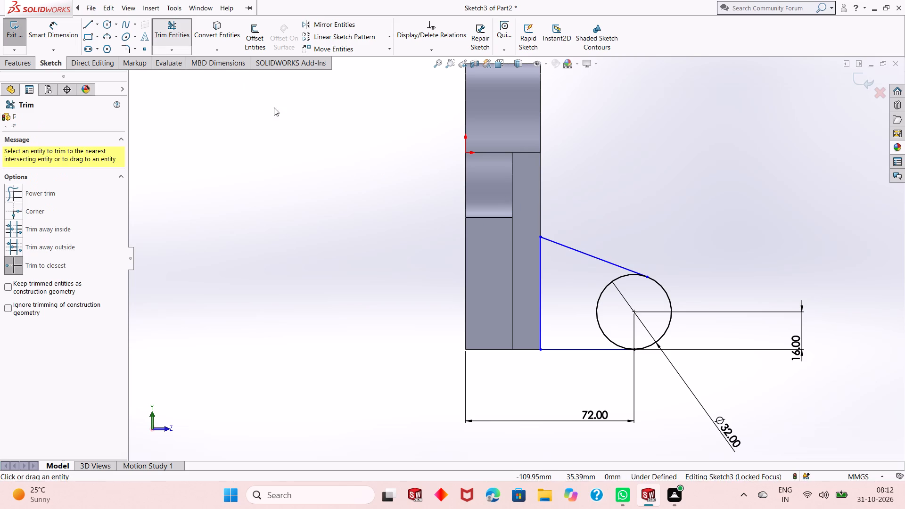
click(597, 301)
right_click(377, 230)
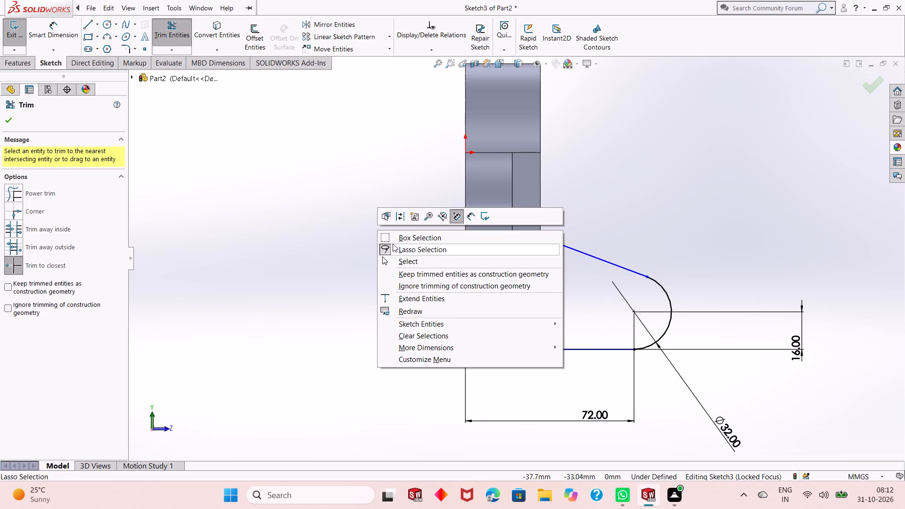
click(388, 254)
right_click(159, 169)
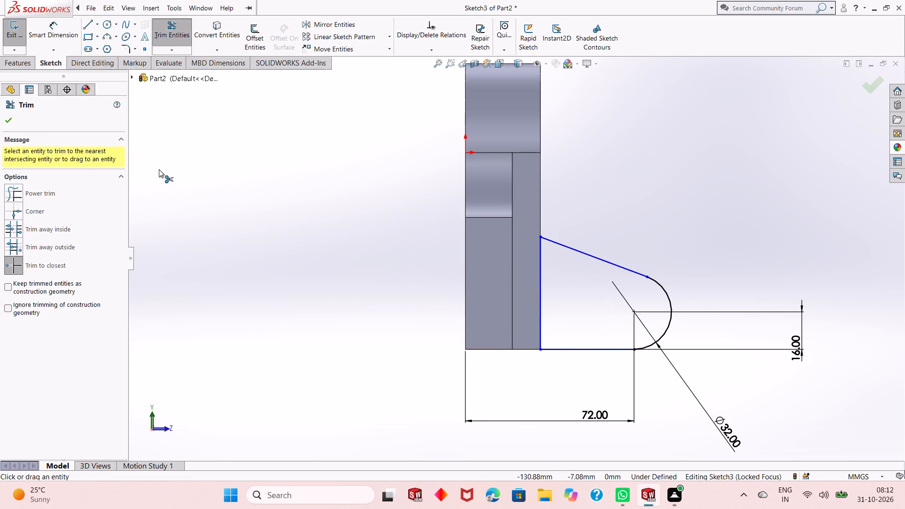
click(176, 188)
right_click(197, 162)
click(211, 192)
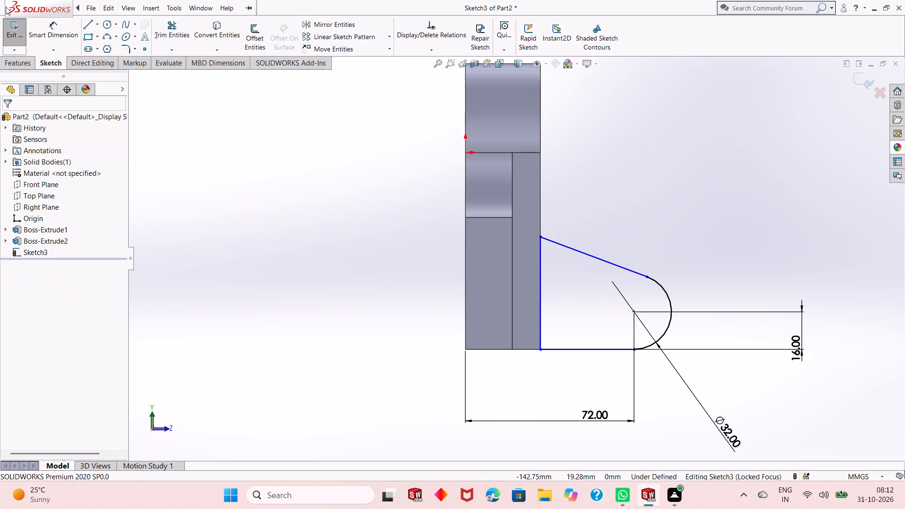
Dimension the profile's bottom line as 40 mm and its vertical line along the block as 48 mm.
click(52, 31)
click(568, 351)
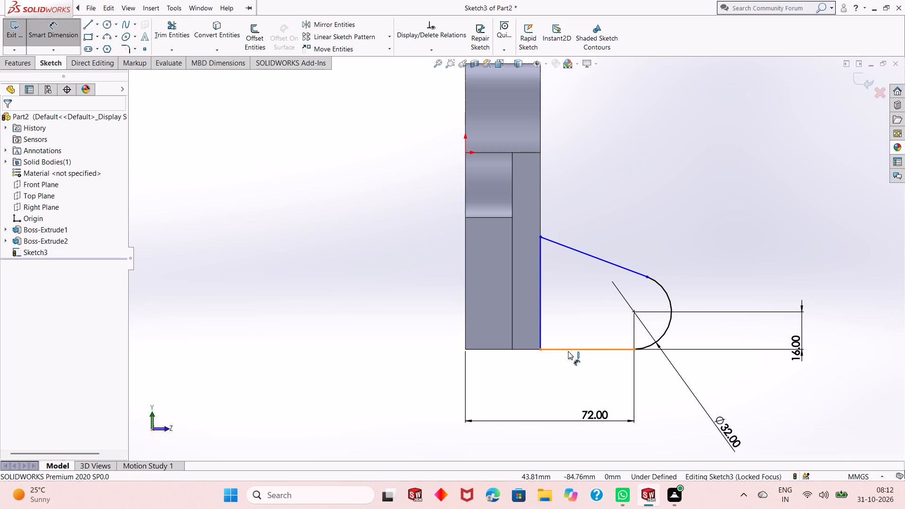
click(568, 382)
key(Return)
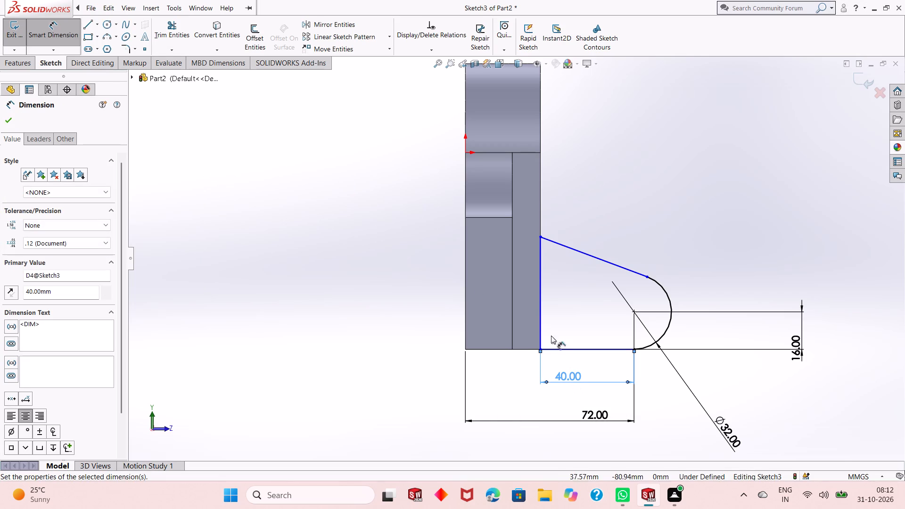
click(540, 313)
click(325, 322)
key(Return)
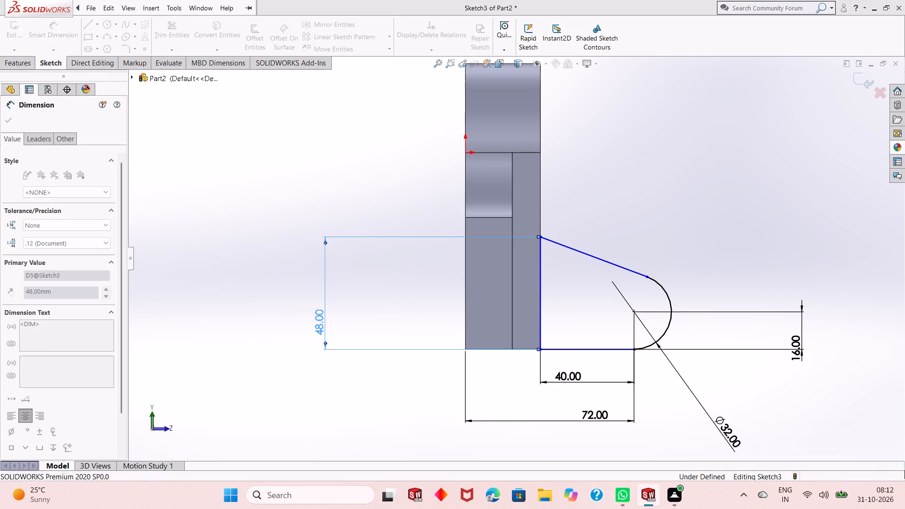
right_click(672, 257)
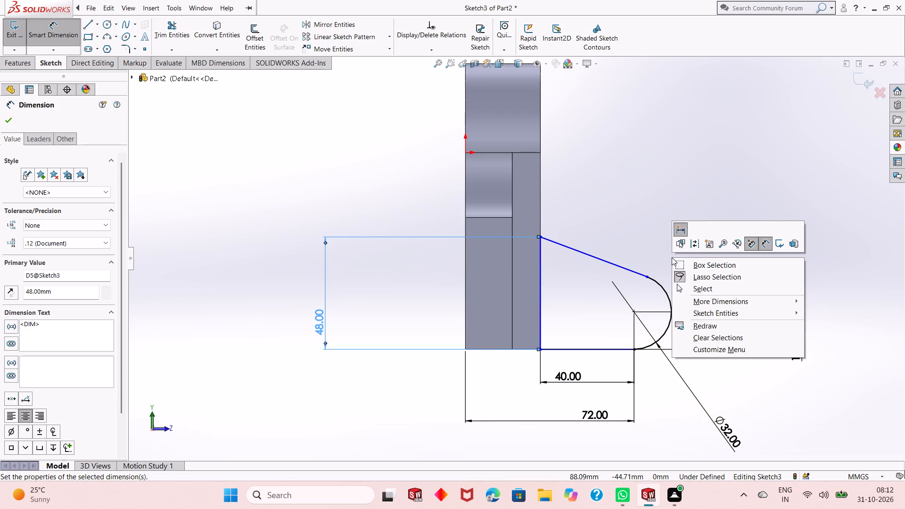
click(688, 287)
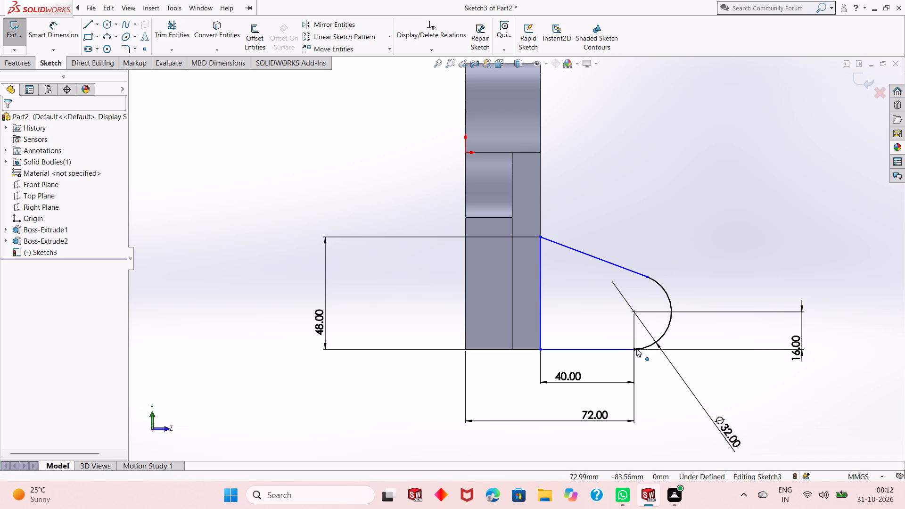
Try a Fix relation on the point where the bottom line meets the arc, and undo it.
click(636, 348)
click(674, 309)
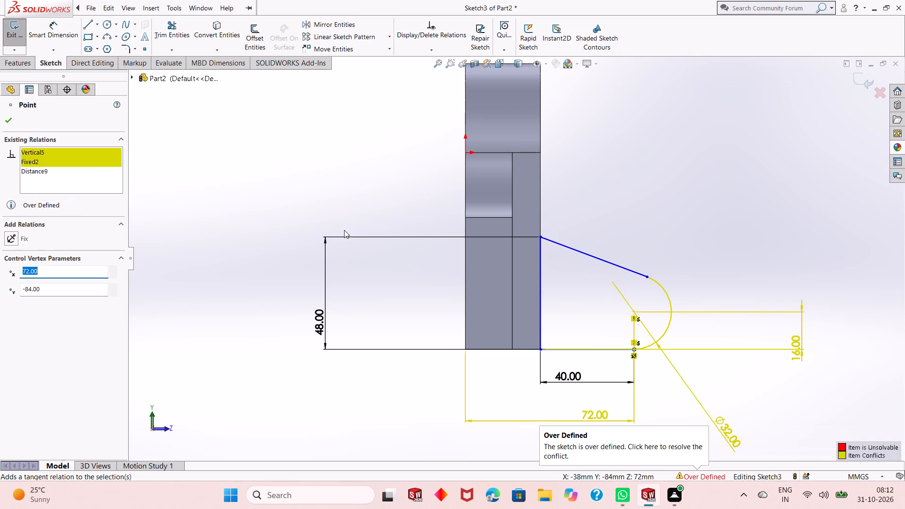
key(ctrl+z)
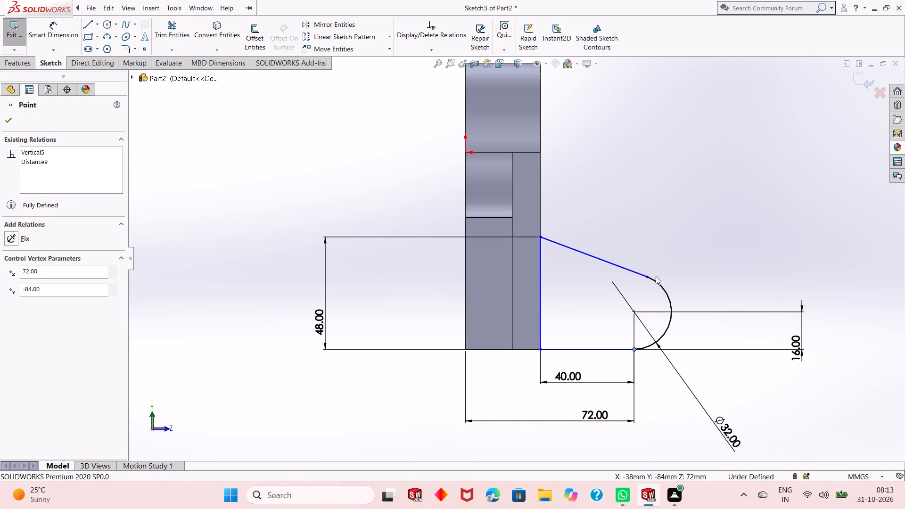
Make the profile's sloping line tangent to the arc and fix the point where they meet.
click(645, 278)
click(670, 241)
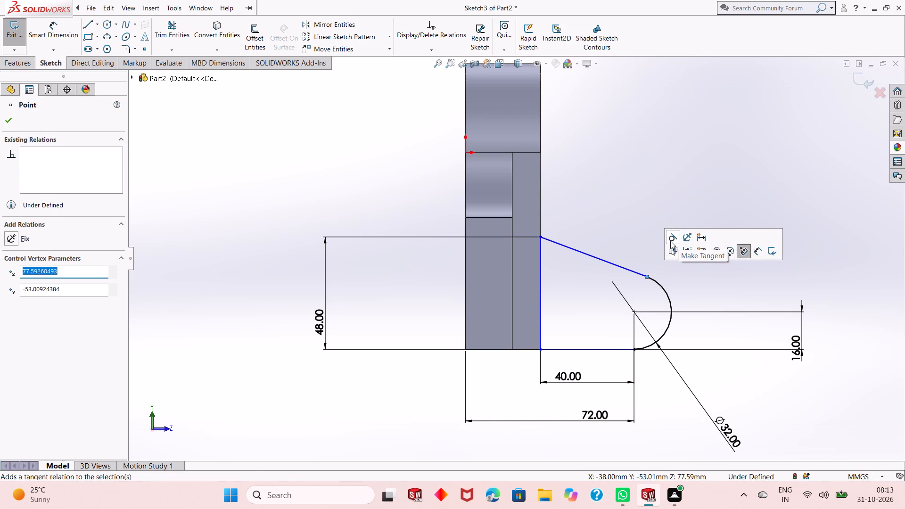
click(670, 241)
click(687, 240)
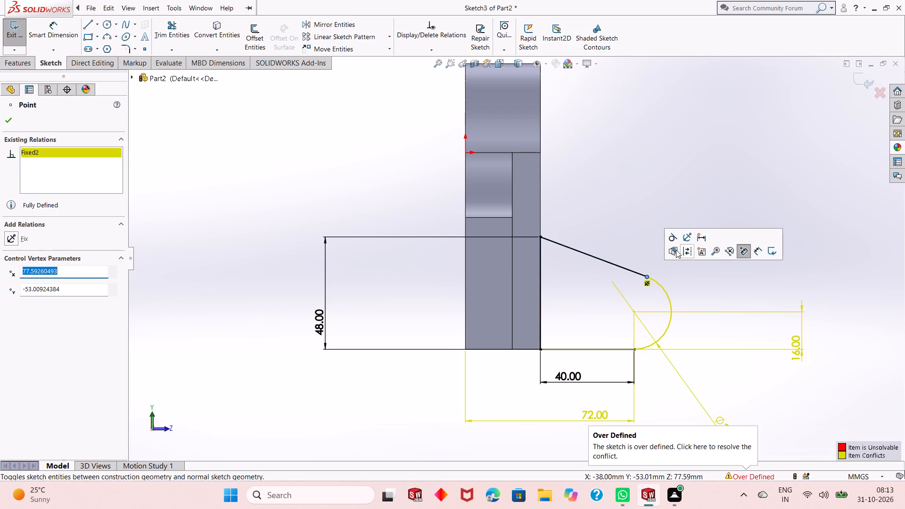
click(7, 123)
Delete the 32 mm diameter dimension from the profile's arc.
scroll(555, 365, up, 1)
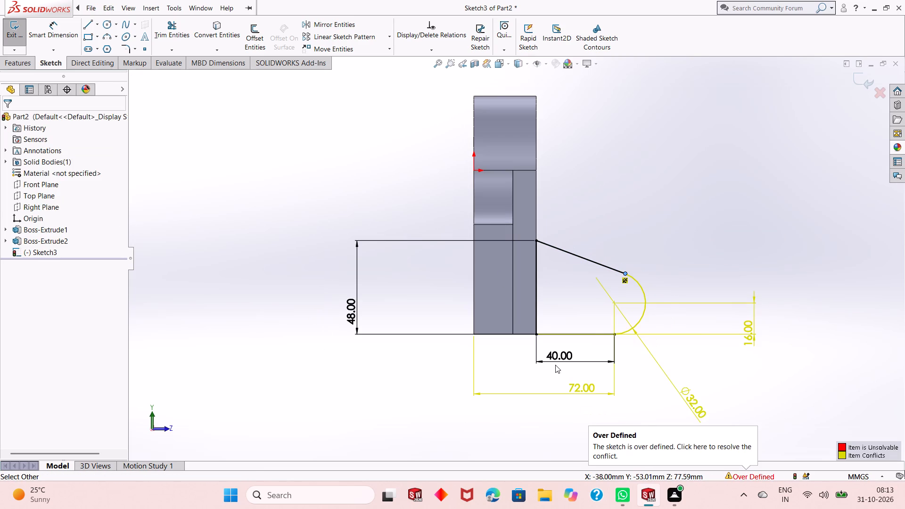
right_click(694, 404)
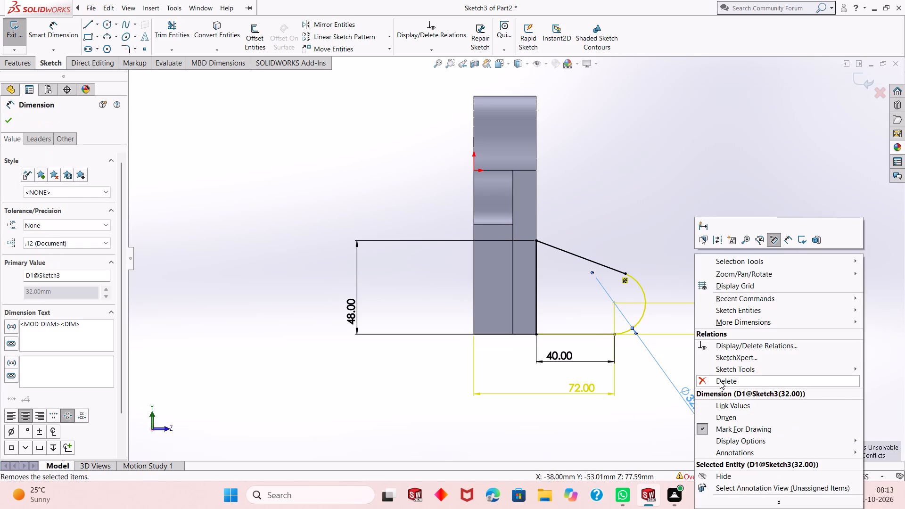
click(720, 381)
scroll(614, 327, up, 1)
scroll(582, 279, down, 1)
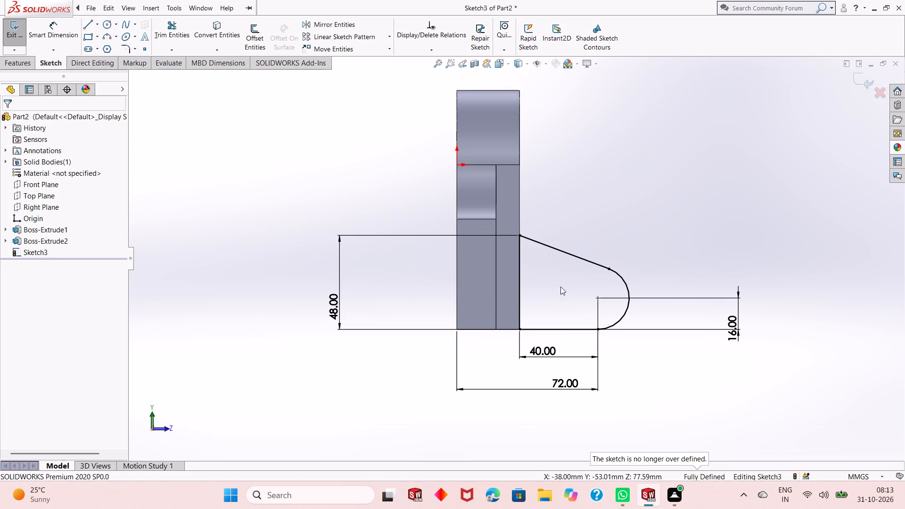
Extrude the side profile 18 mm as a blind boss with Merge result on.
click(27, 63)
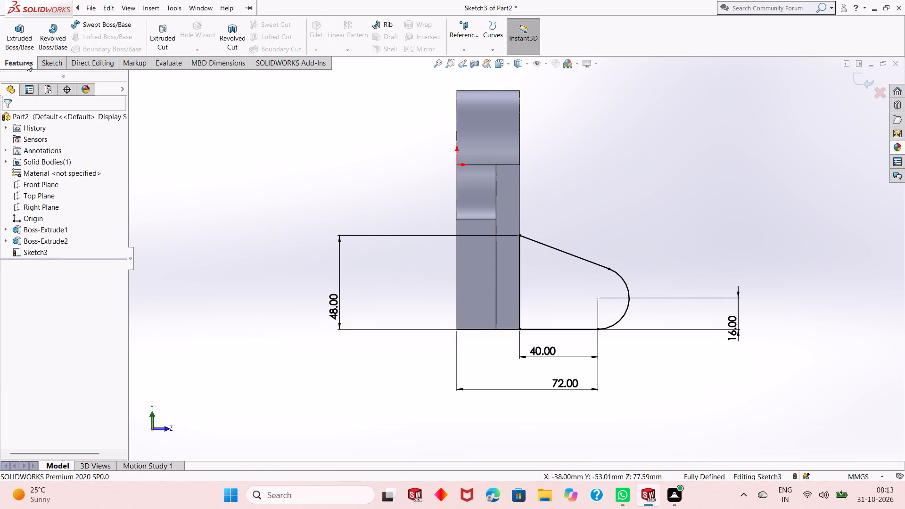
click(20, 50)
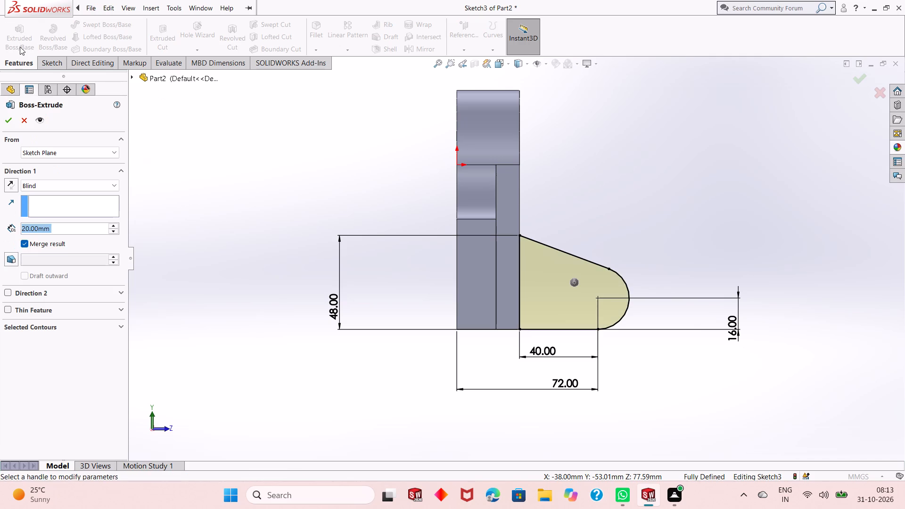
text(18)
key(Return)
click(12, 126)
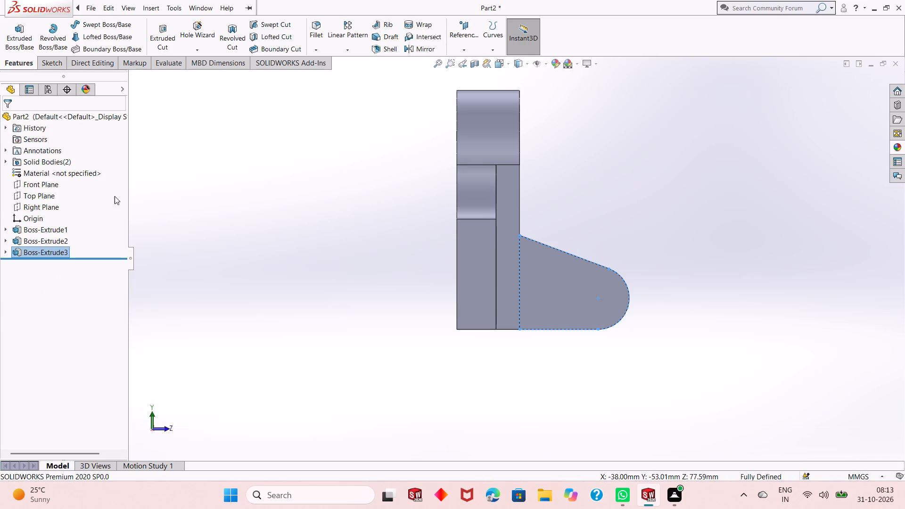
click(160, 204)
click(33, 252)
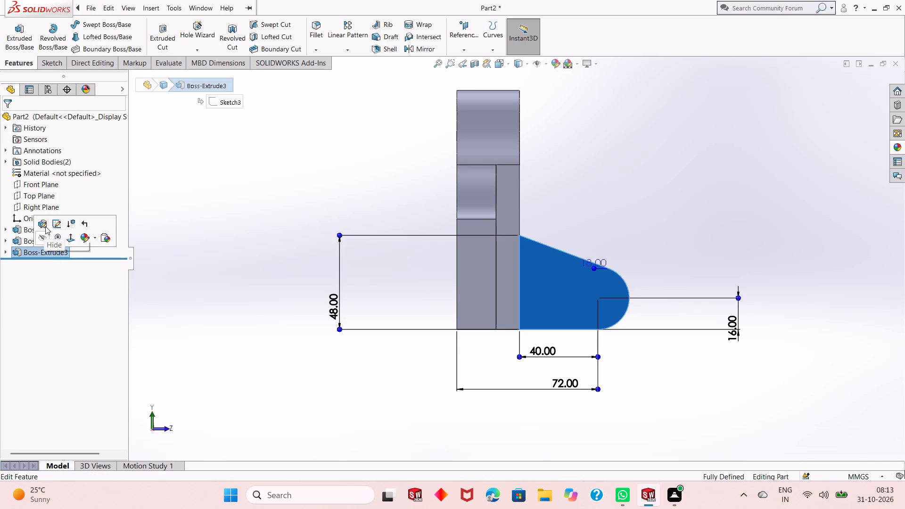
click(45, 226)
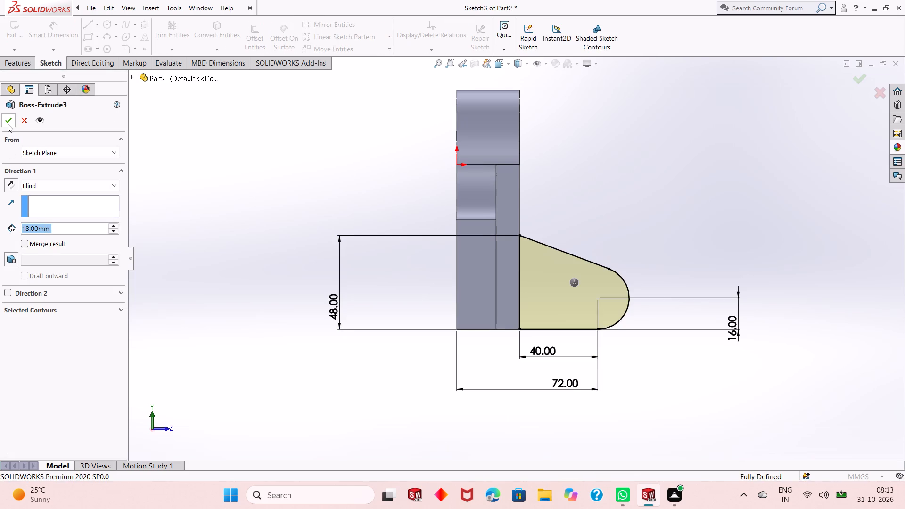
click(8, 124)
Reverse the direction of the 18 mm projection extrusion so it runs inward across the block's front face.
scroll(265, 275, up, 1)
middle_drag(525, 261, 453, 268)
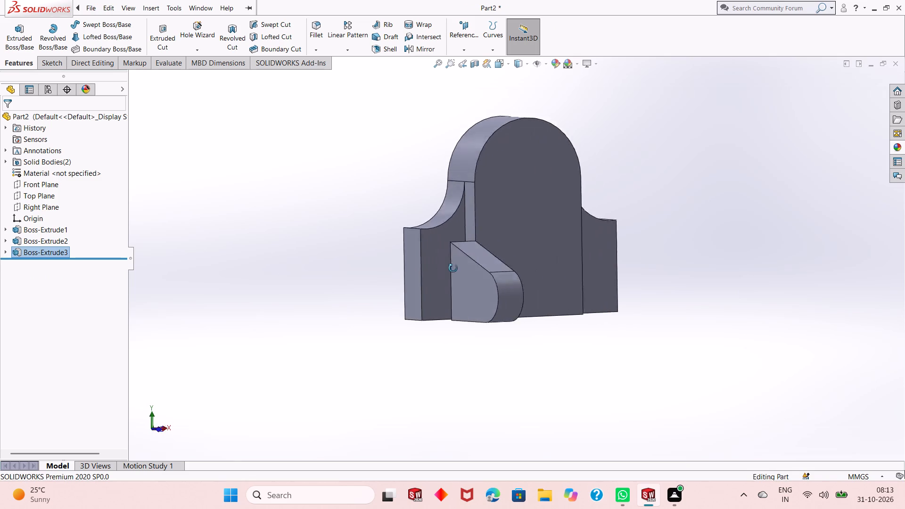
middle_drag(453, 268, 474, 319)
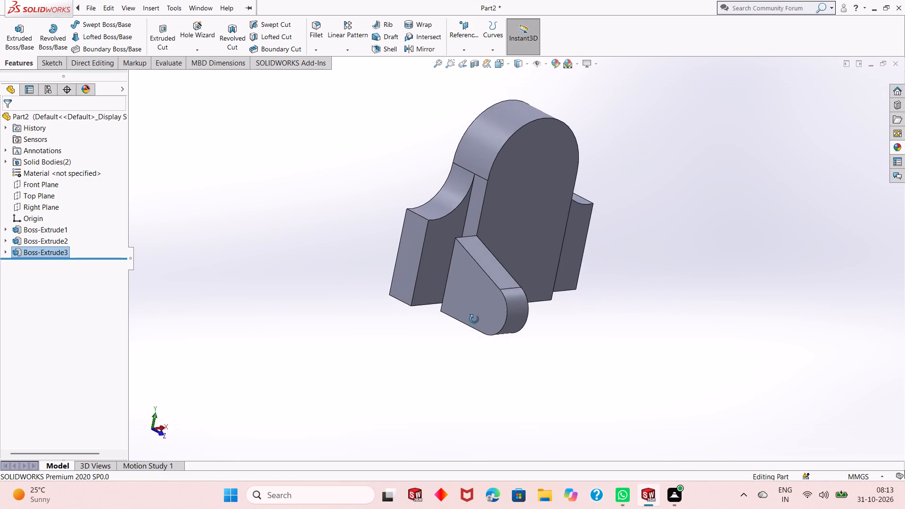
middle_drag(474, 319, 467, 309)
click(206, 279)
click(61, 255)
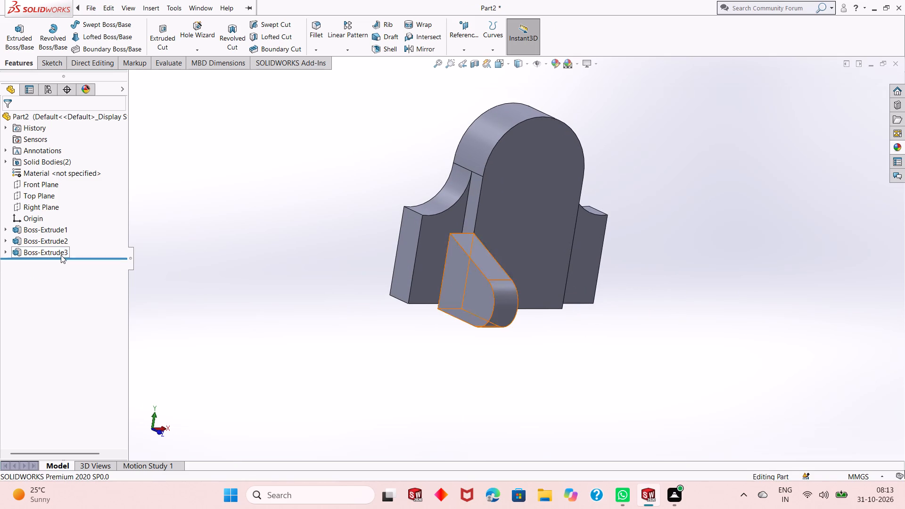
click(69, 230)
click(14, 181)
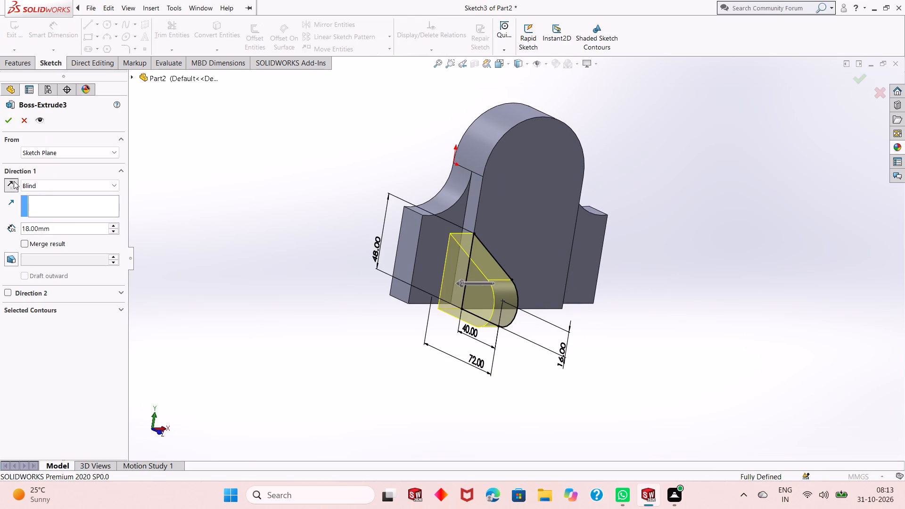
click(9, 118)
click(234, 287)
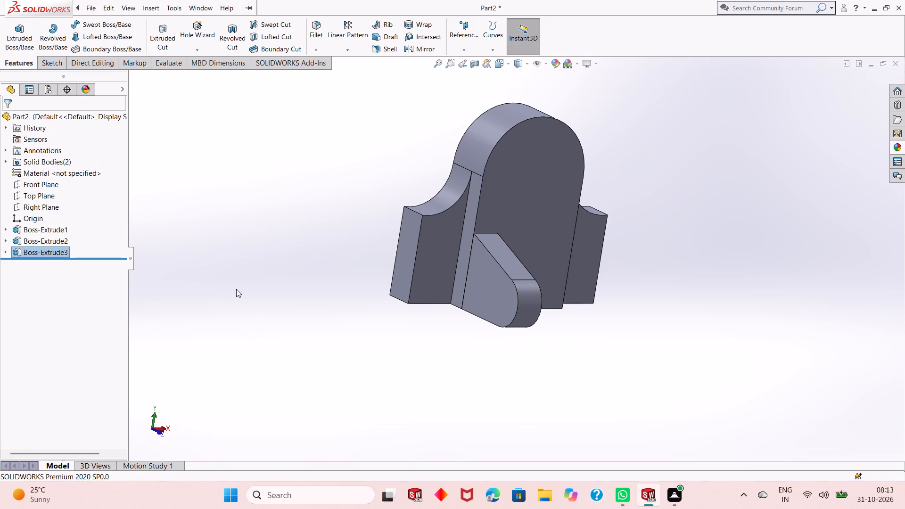
Examine the joint between the projection and the block, close up at its top corner and on the underside.
middle_drag(454, 330, 446, 375)
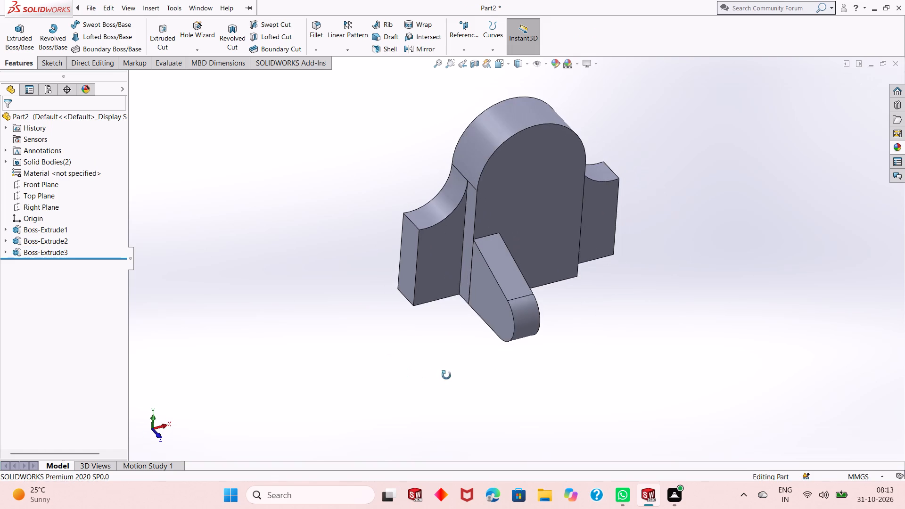
middle_drag(446, 375, 447, 375)
scroll(452, 296, down, 4)
scroll(528, 279, down, 4)
scroll(473, 304, up, 1)
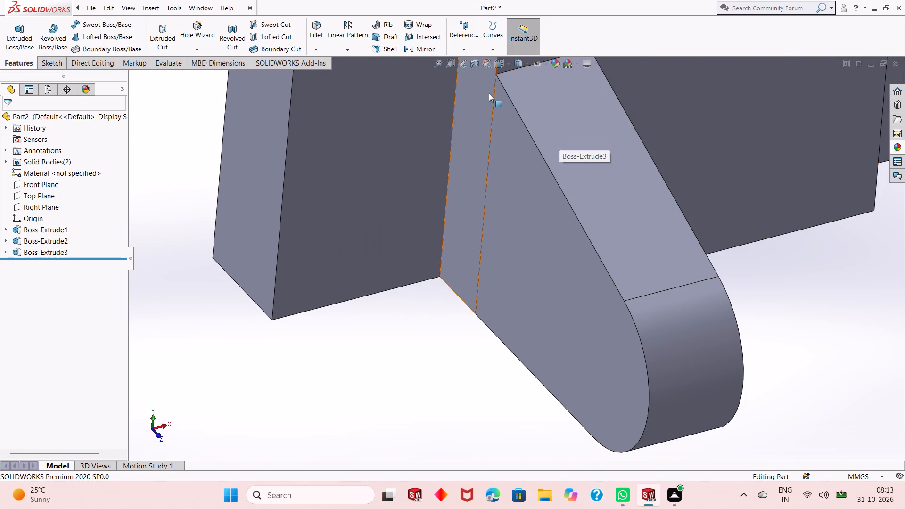
scroll(487, 91, up, 1)
scroll(487, 91, down, 5)
scroll(523, 200, down, 4)
scroll(550, 226, down, 8)
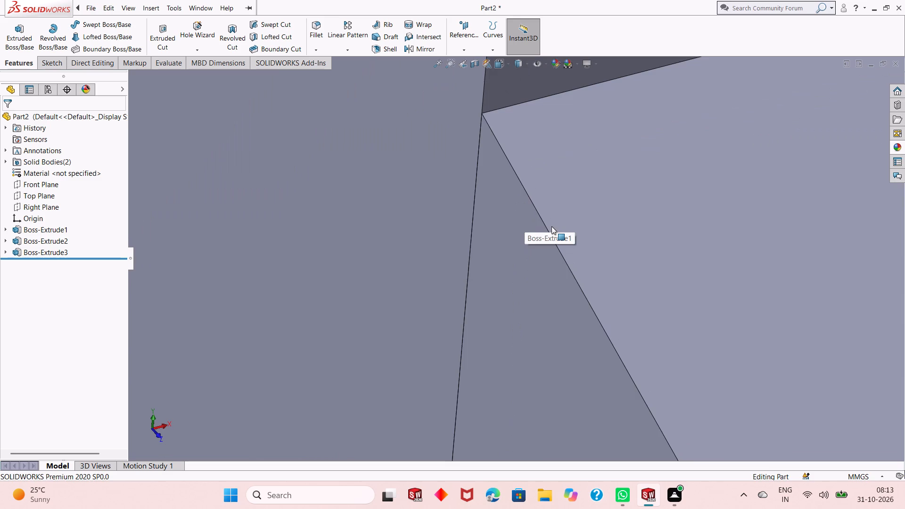
middle_drag(513, 207, 500, 226)
scroll(498, 225, up, 4)
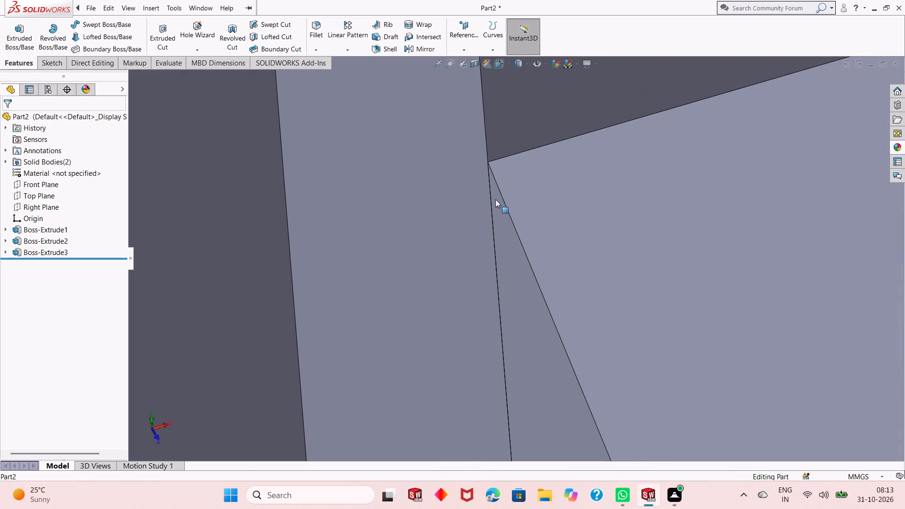
scroll(495, 219, up, 2)
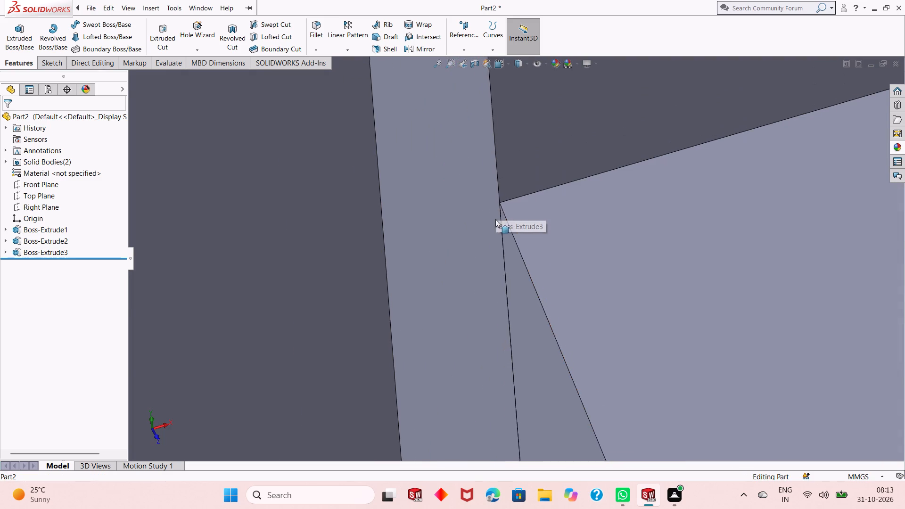
scroll(495, 219, up, 9)
scroll(527, 256, up, 4)
middle_drag(535, 316, 540, 240)
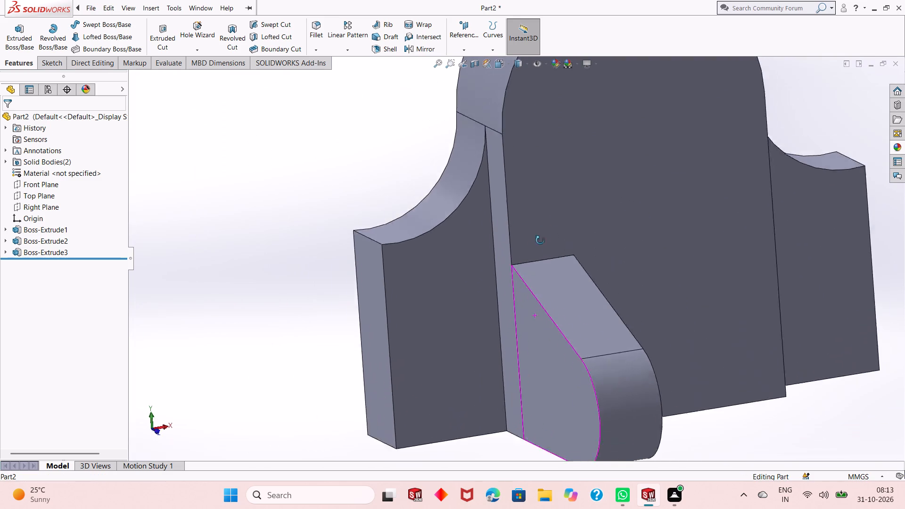
middle_drag(540, 240, 570, 204)
scroll(545, 296, up, 2)
middle_drag(542, 344, 547, 300)
scroll(533, 351, down, 5)
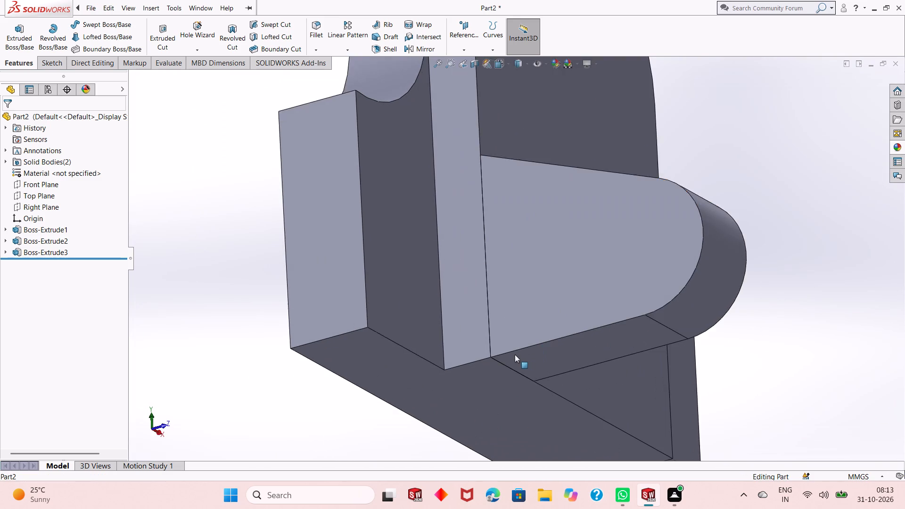
scroll(515, 354, down, 3)
scroll(452, 338, down, 4)
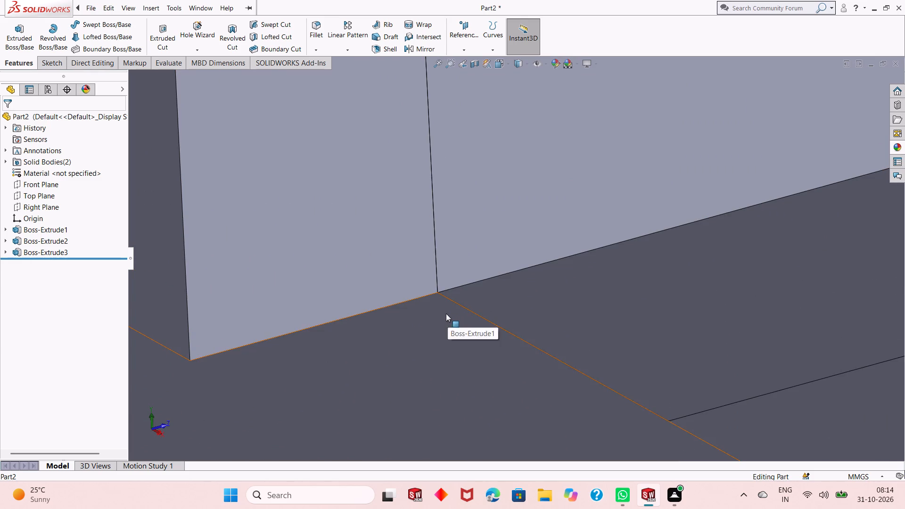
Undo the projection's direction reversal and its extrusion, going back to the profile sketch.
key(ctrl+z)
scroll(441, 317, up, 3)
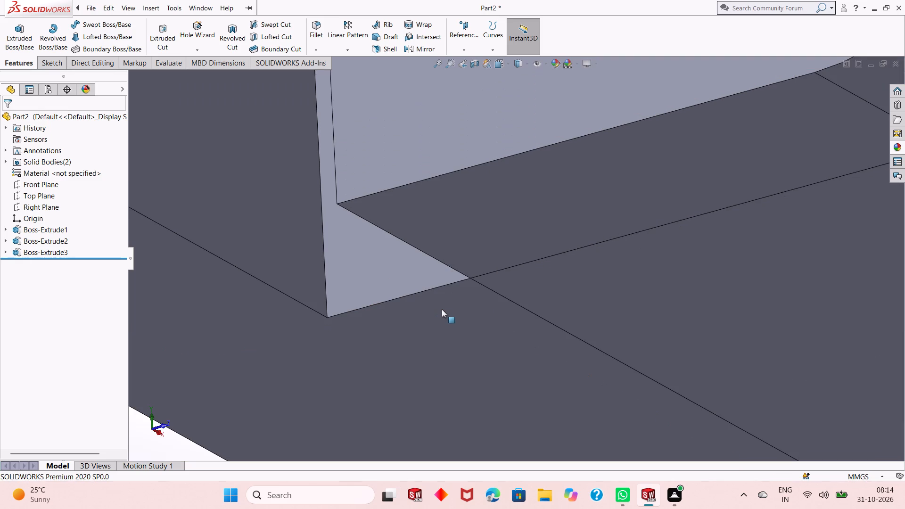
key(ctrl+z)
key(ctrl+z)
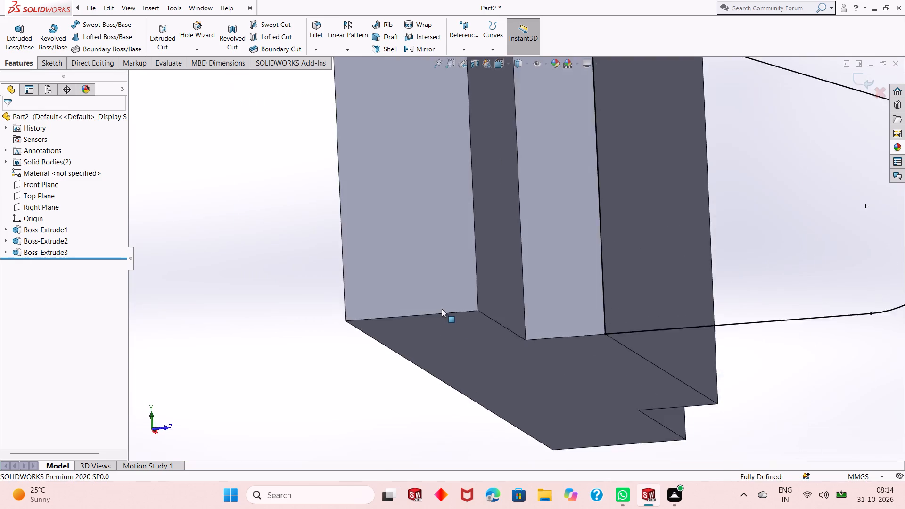
Add a Coincident relation between the profile's lower corner point at the block and the block's bottom edge.
scroll(543, 315, down, 9)
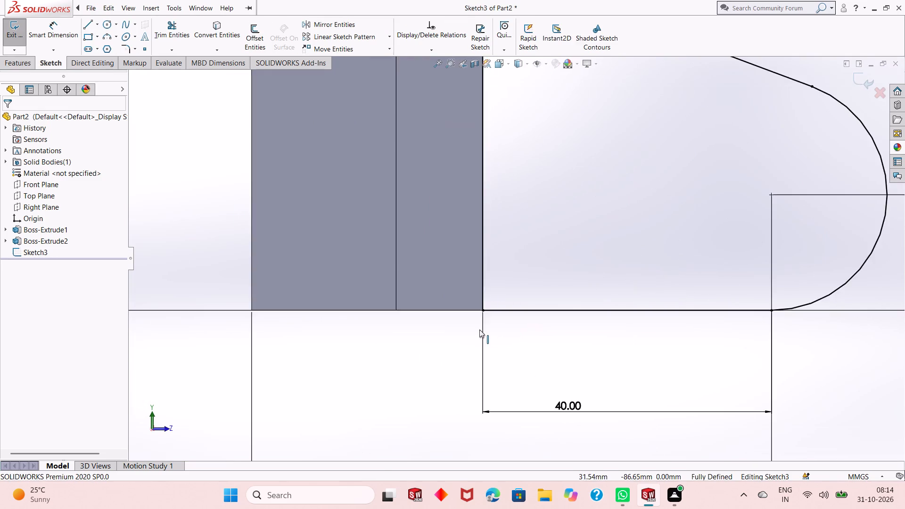
scroll(479, 329, down, 1)
scroll(484, 279, down, 11)
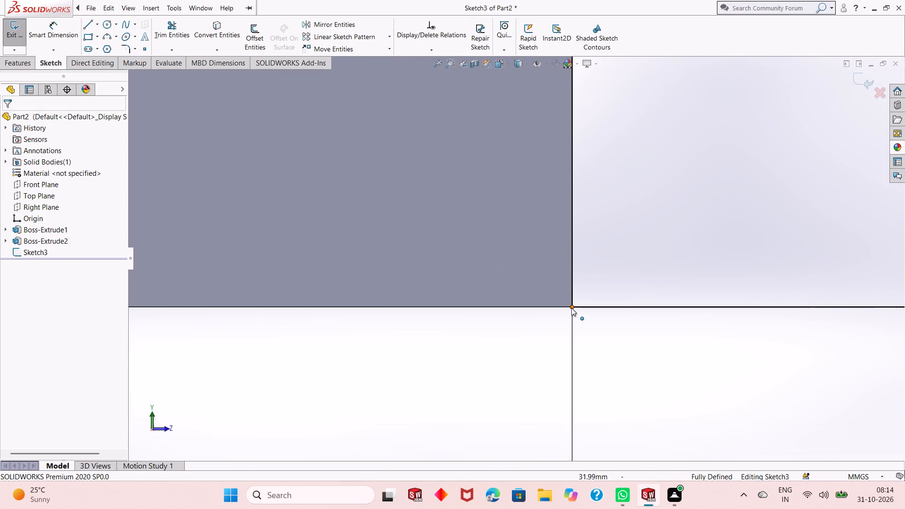
click(572, 308)
ctrl+click(565, 306)
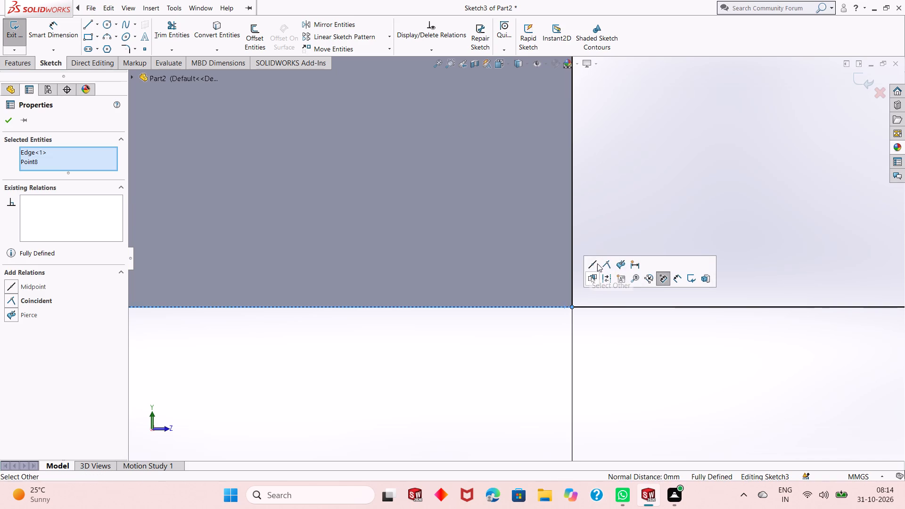
click(609, 263)
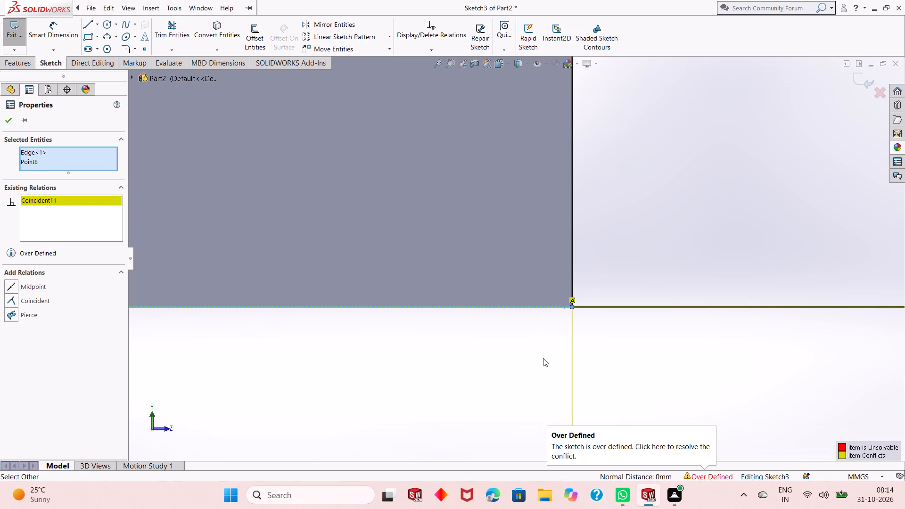
scroll(543, 358, up, 4)
key(Escape)
key(Escape)
scroll(527, 342, up, 13)
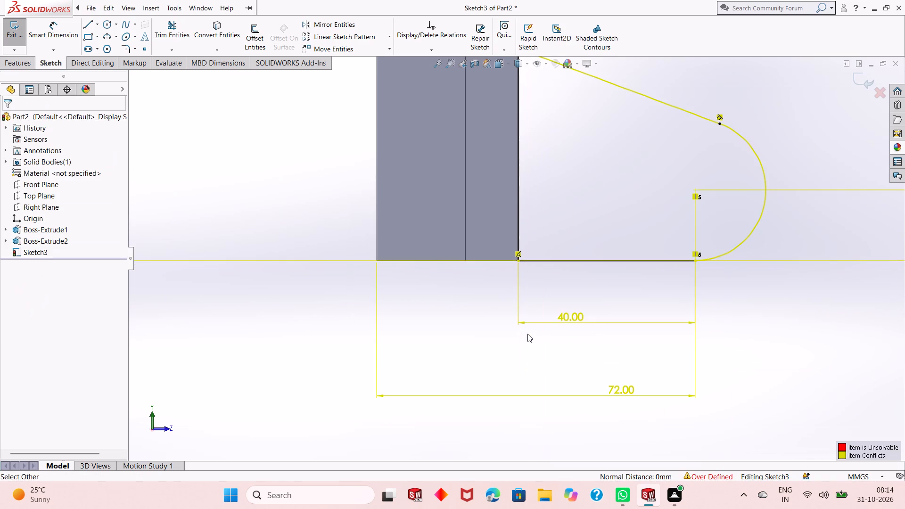
Delete the 40 mm dimension from the profile's bottom line.
right_click(559, 320)
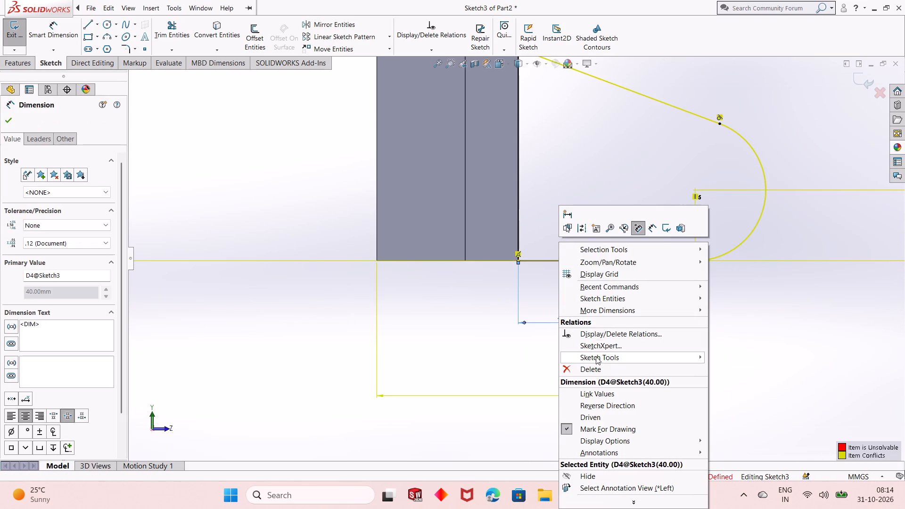
click(596, 368)
scroll(558, 307, up, 2)
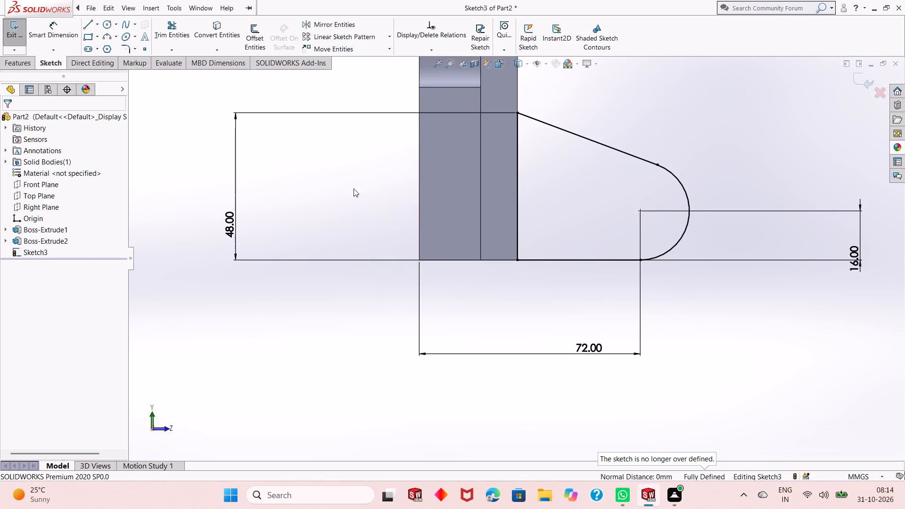
Extrude the side profile 18 mm blind with the direction reversed, so the projection runs inward across the block's width.
click(22, 62)
click(21, 41)
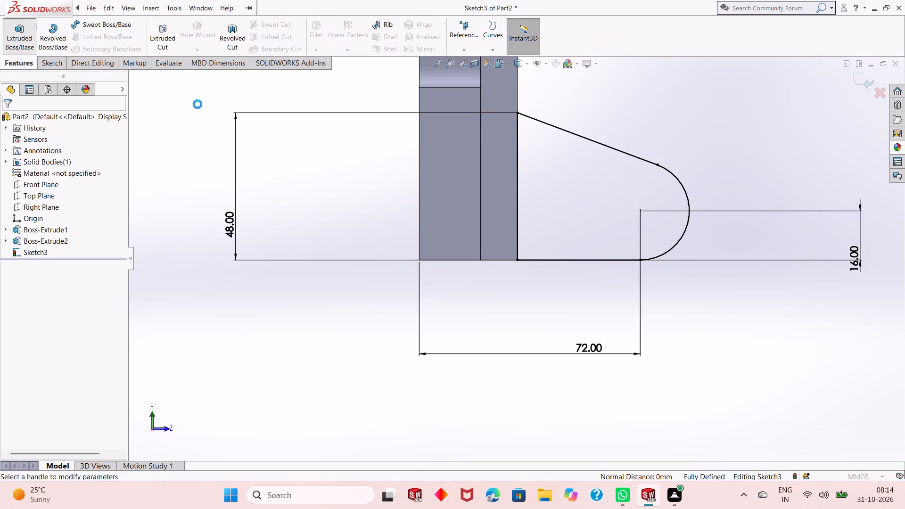
middle_drag(496, 197, 443, 235)
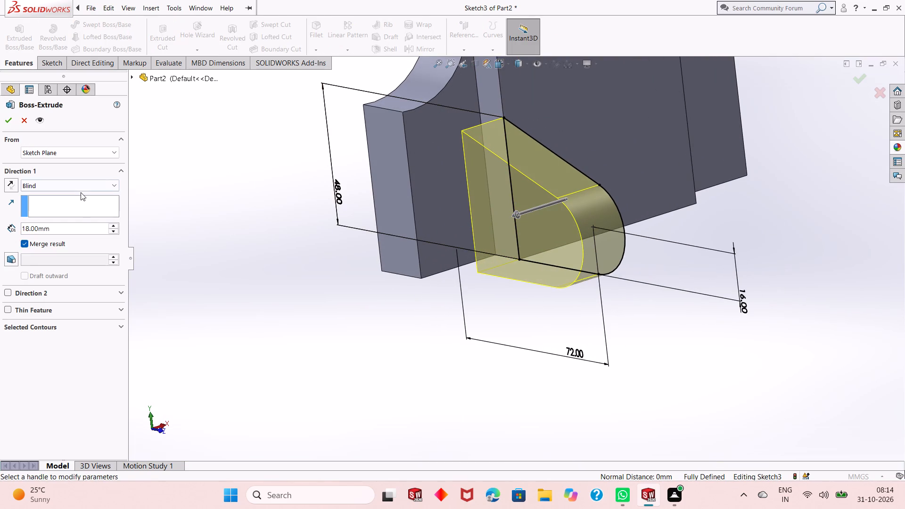
click(16, 185)
click(8, 123)
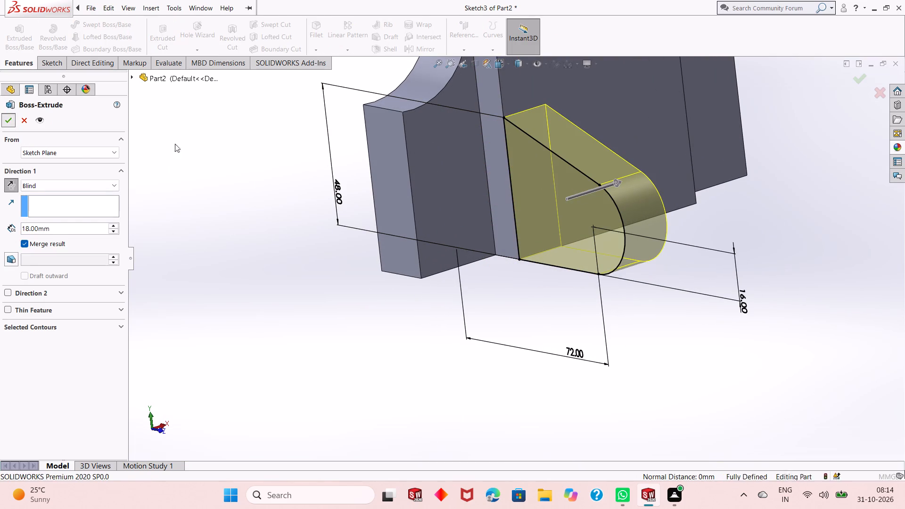
scroll(536, 149, down, 4)
click(160, 176)
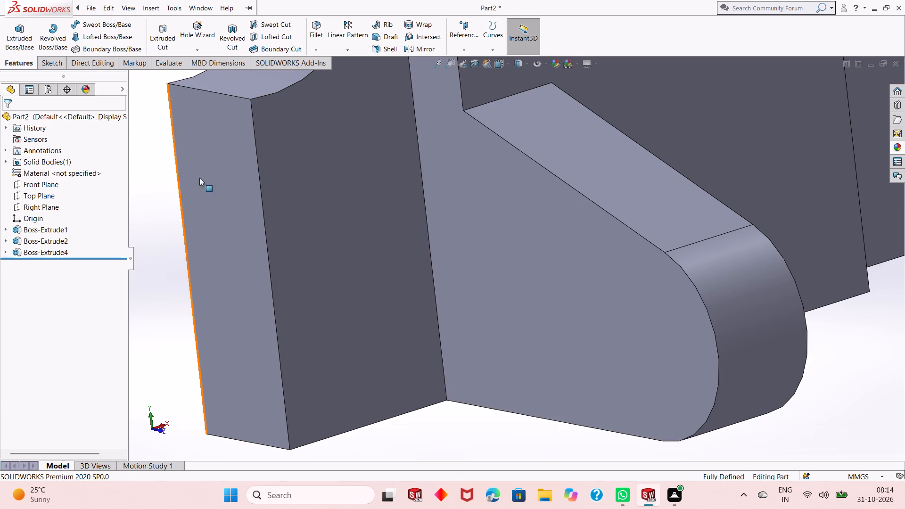
Open a new sketch on the block's opposite narrow side face, viewed square-on.
scroll(498, 246, up, 6)
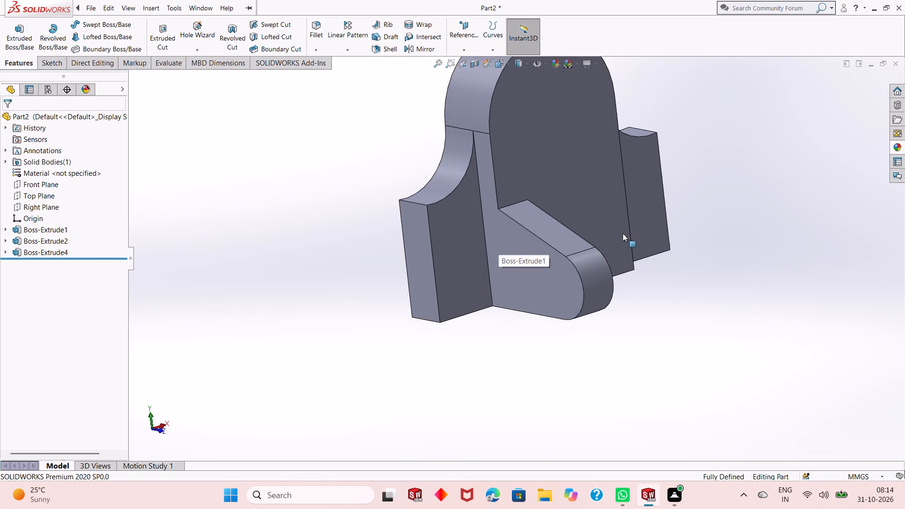
middle_drag(663, 231, 647, 223)
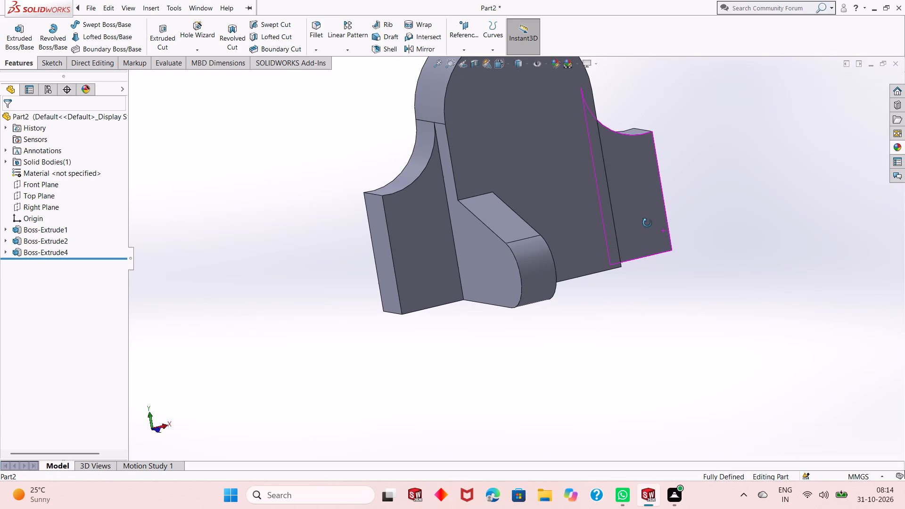
middle_drag(647, 223, 550, 259)
click(625, 217)
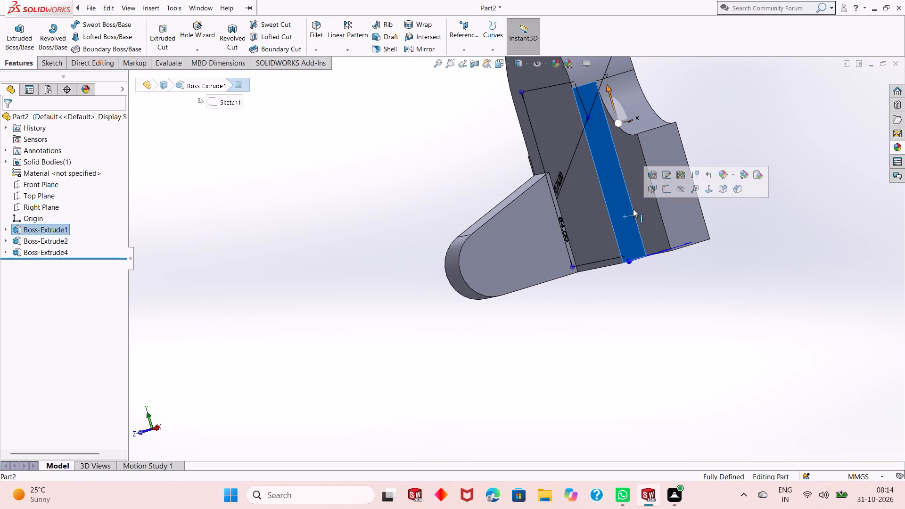
click(670, 183)
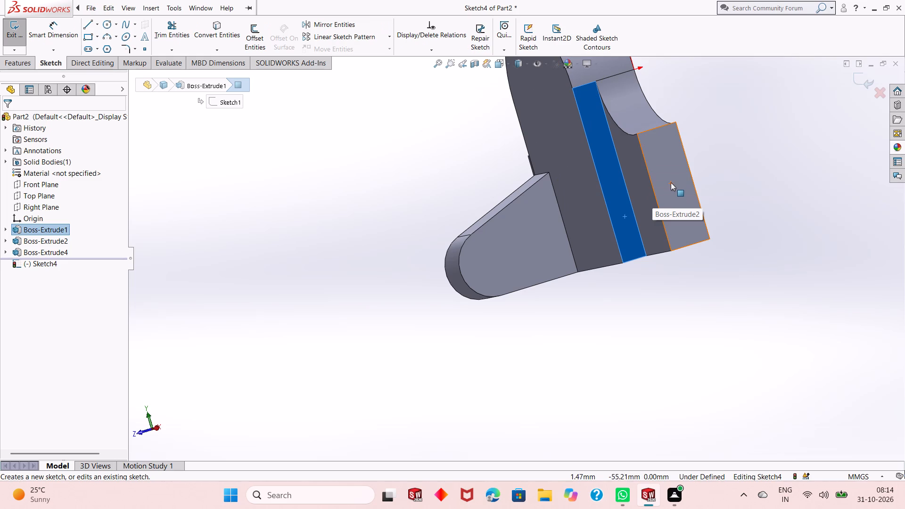
key(ctrl+8)
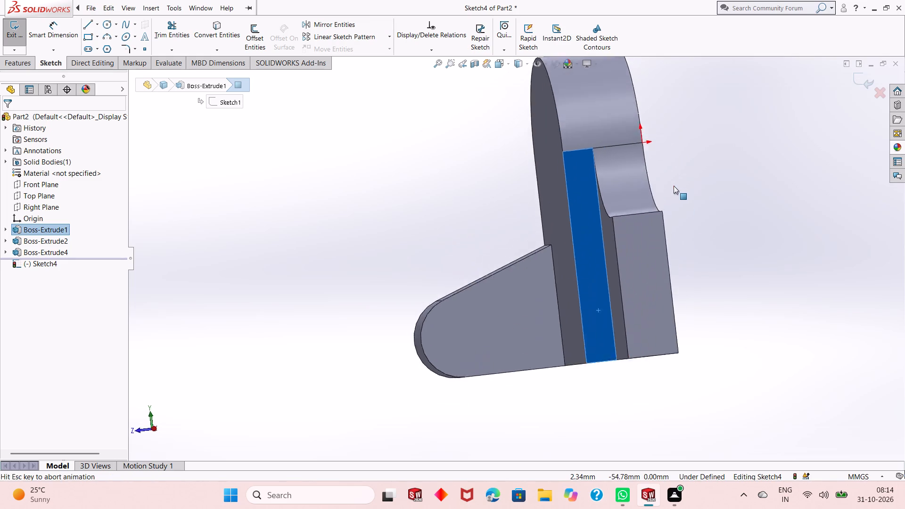
scroll(607, 322, up, 2)
scroll(552, 364, down, 3)
click(339, 203)
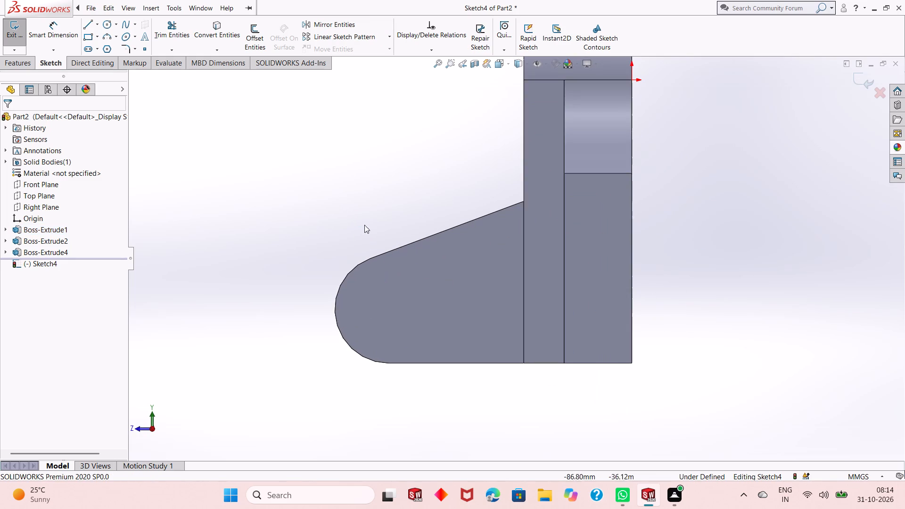
scroll(461, 325, up, 2)
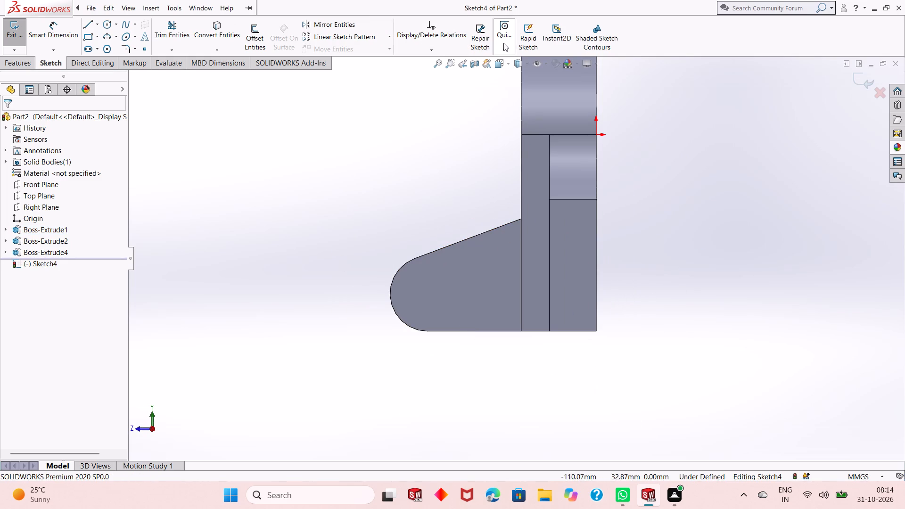
Display the model with hidden lines visible and convert the existing projection's side face outline into the new sketch.
click(519, 61)
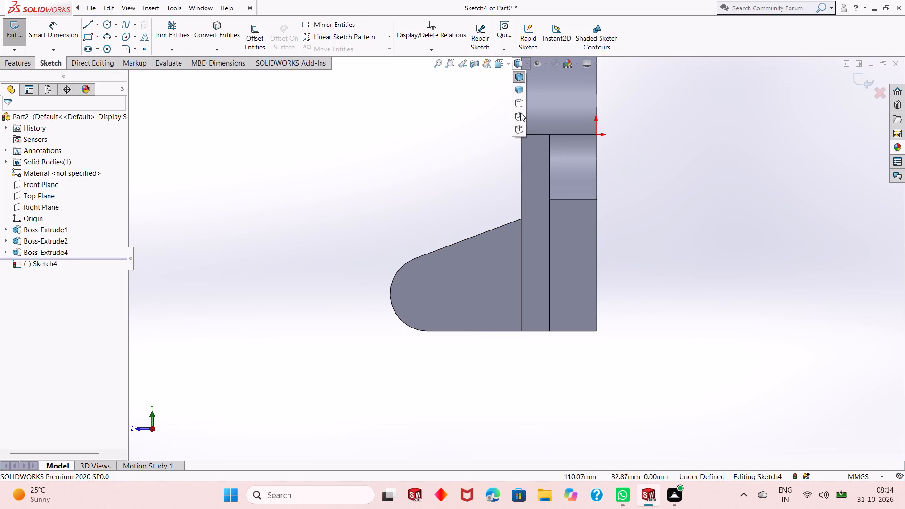
click(520, 113)
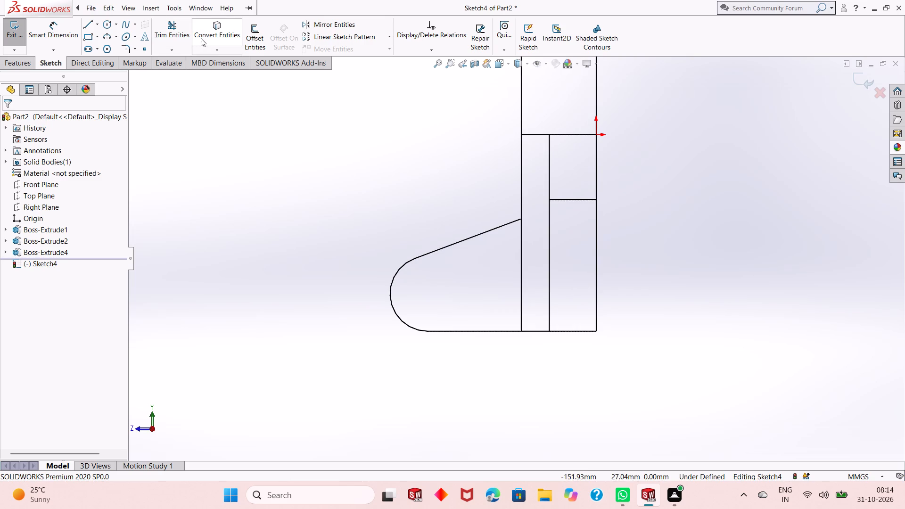
click(212, 35)
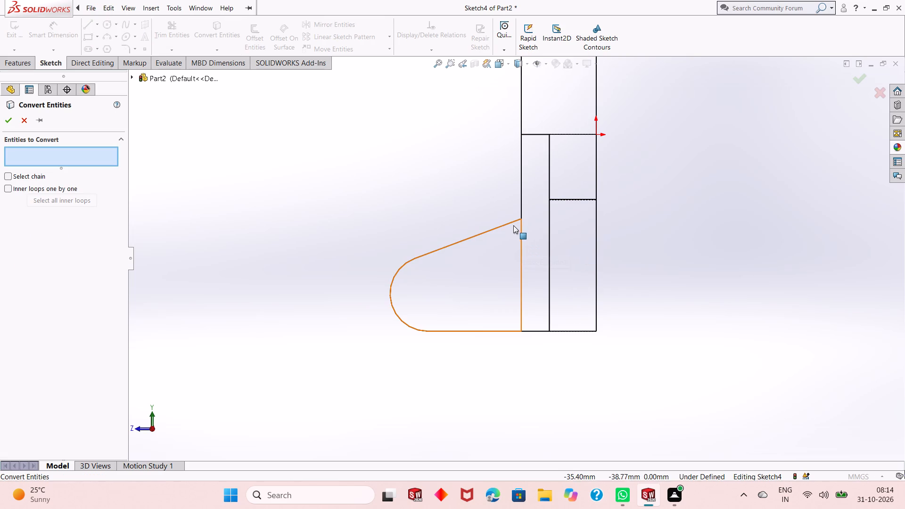
click(503, 225)
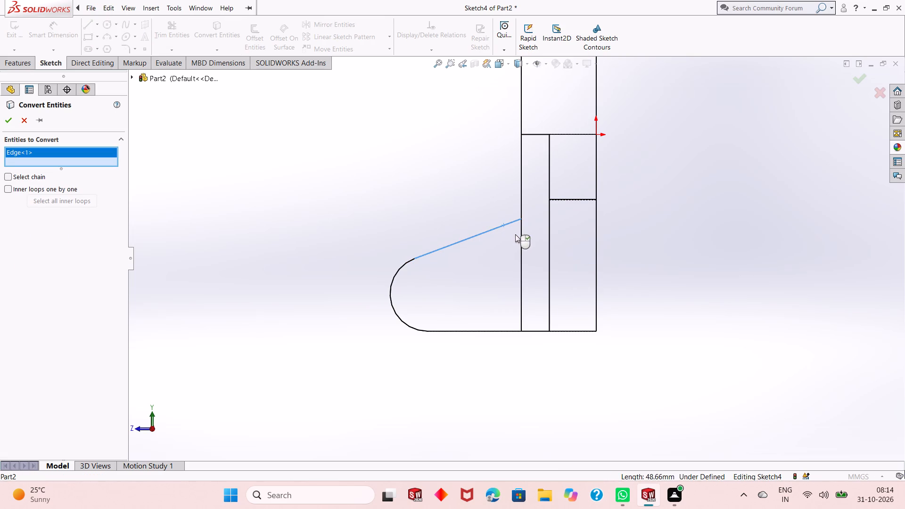
click(519, 229)
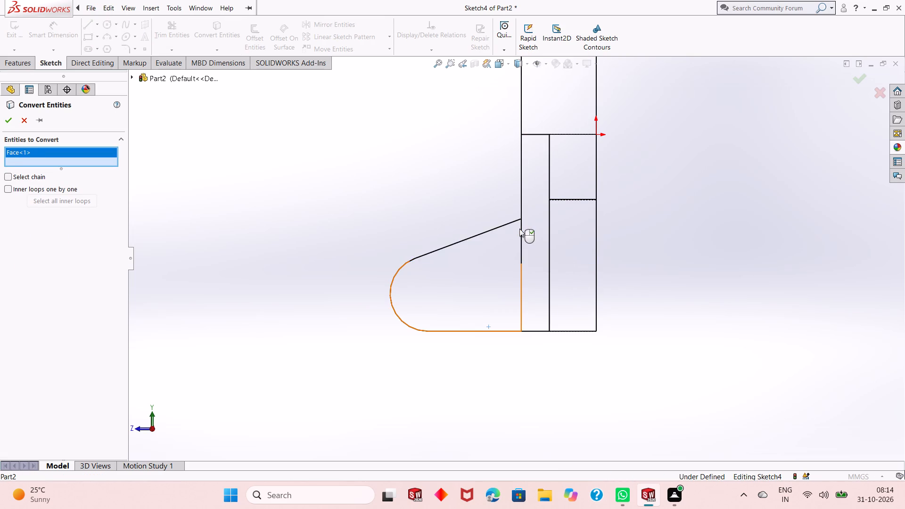
click(12, 115)
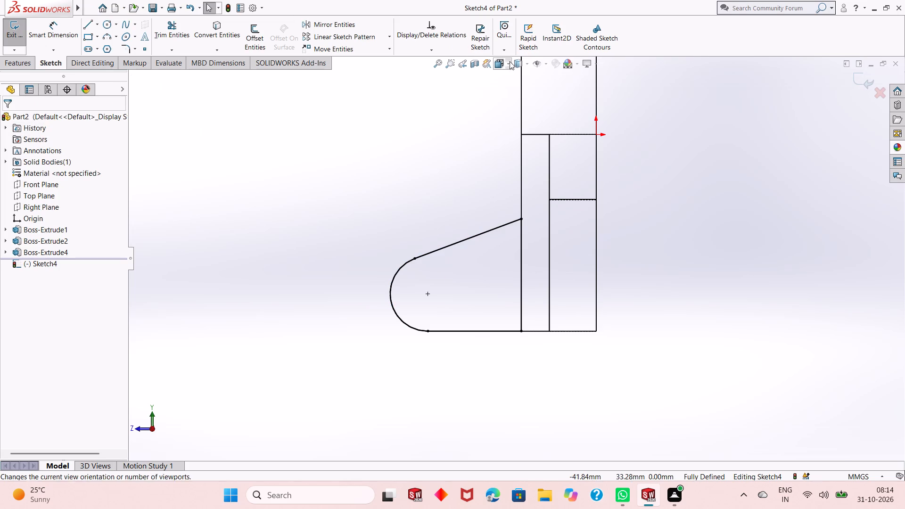
Restore the shaded-with-edges display and extrude the converted profile 18 mm blind, reversed inward toward the first projection.
click(518, 66)
click(519, 79)
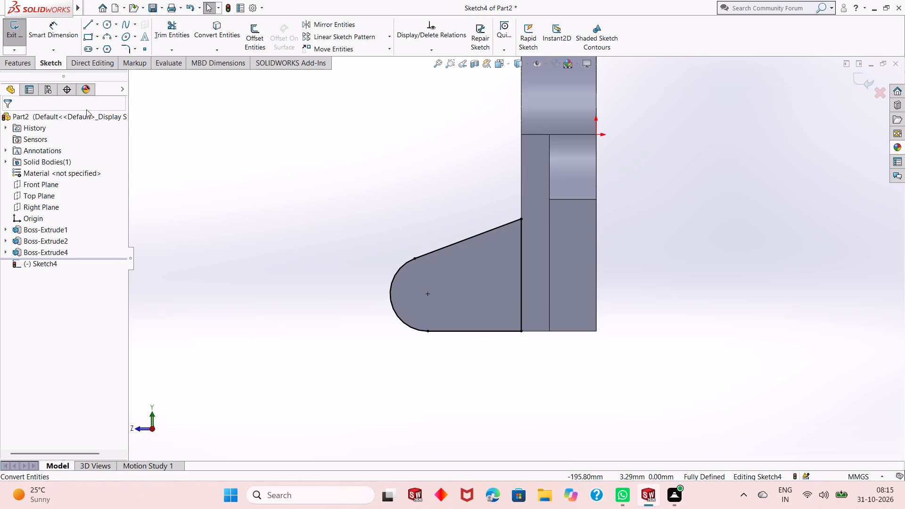
click(4, 63)
click(10, 49)
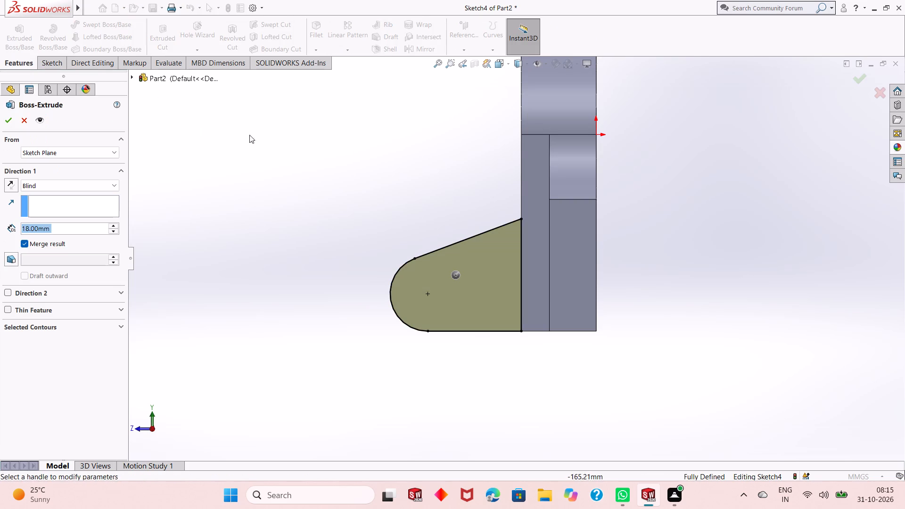
middle_drag(279, 149, 330, 145)
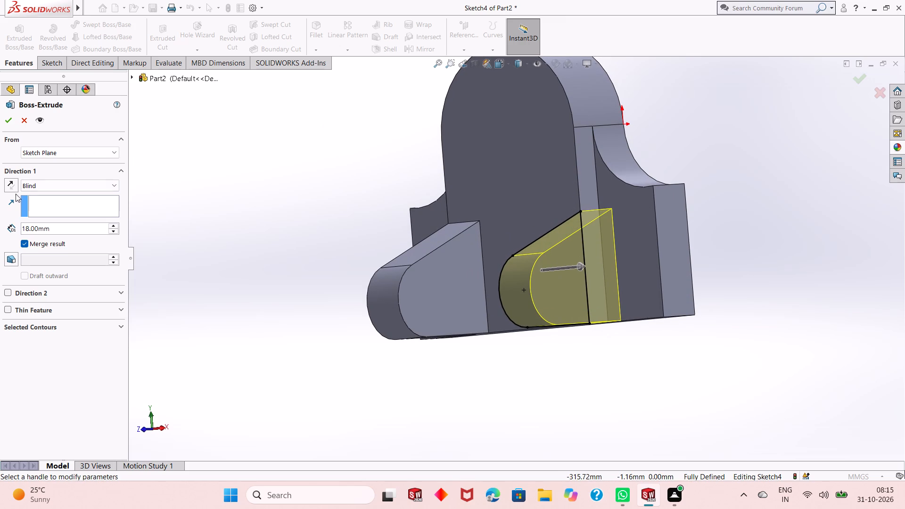
click(13, 190)
click(9, 120)
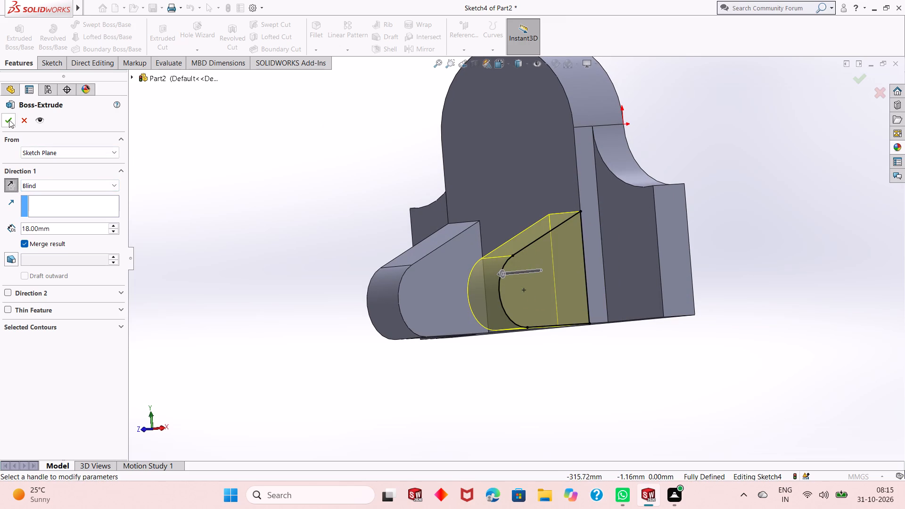
click(274, 229)
Open a new sketch on the block's large flat face between the two projections, viewed square-on.
middle_drag(437, 291, 479, 280)
click(498, 266)
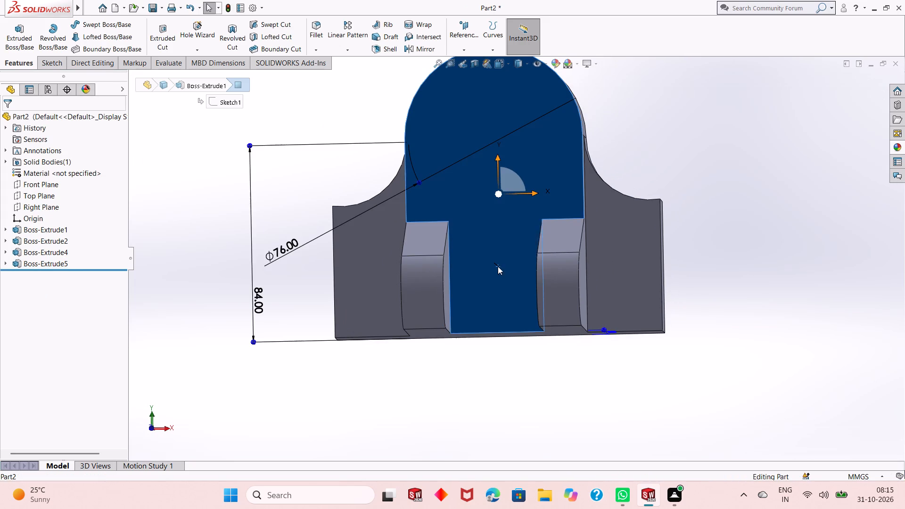
click(536, 242)
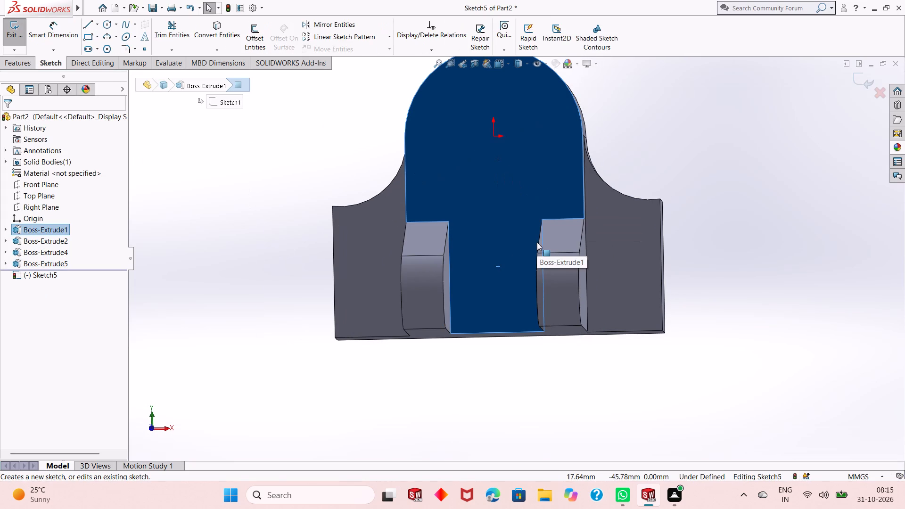
key(ctrl+8)
scroll(564, 300, up, 2)
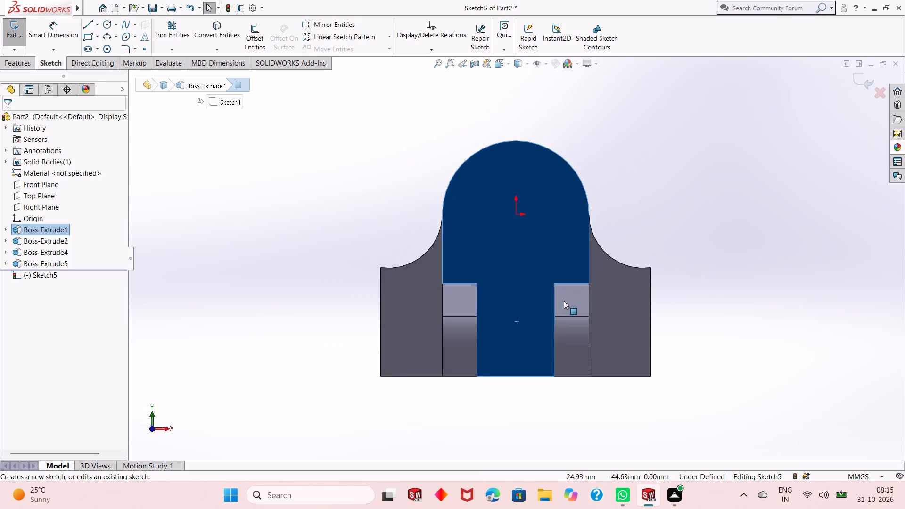
scroll(564, 301, up, 1)
scroll(503, 319, down, 1)
click(701, 191)
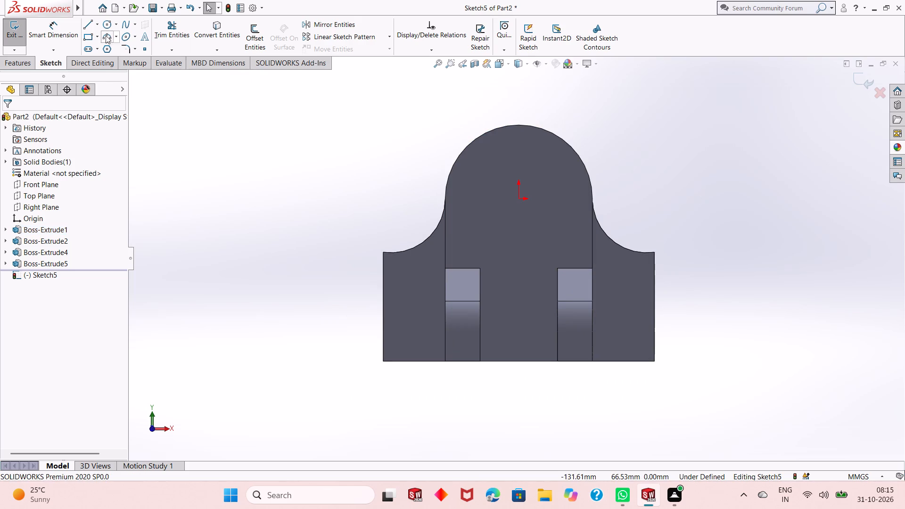
Sketch a corner rectangle about 29 mm wide and 41 mm high between the projections, standing on the block's bottom edge.
click(81, 35)
click(90, 38)
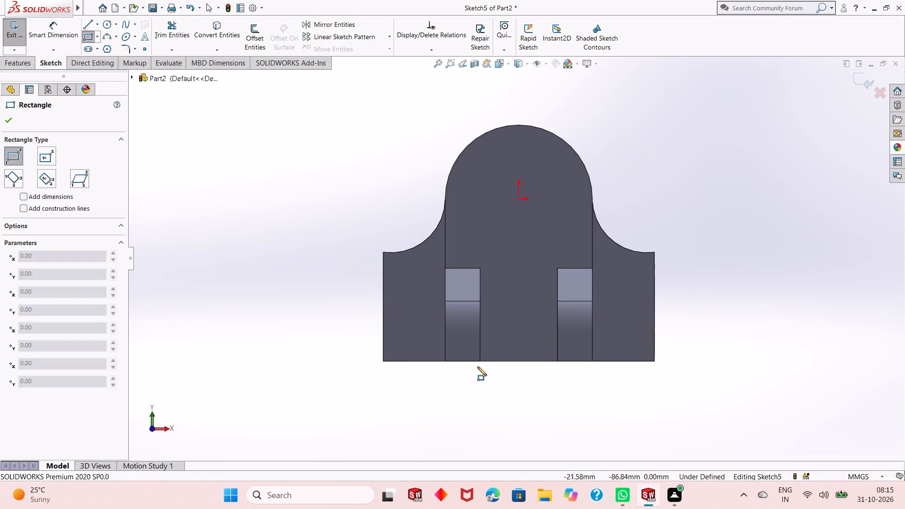
click(490, 362)
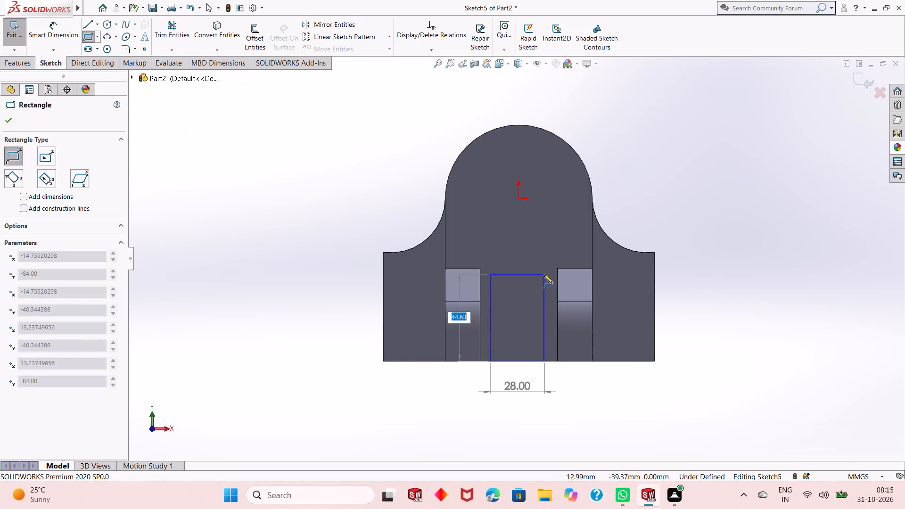
click(547, 281)
right_click(684, 231)
click(704, 237)
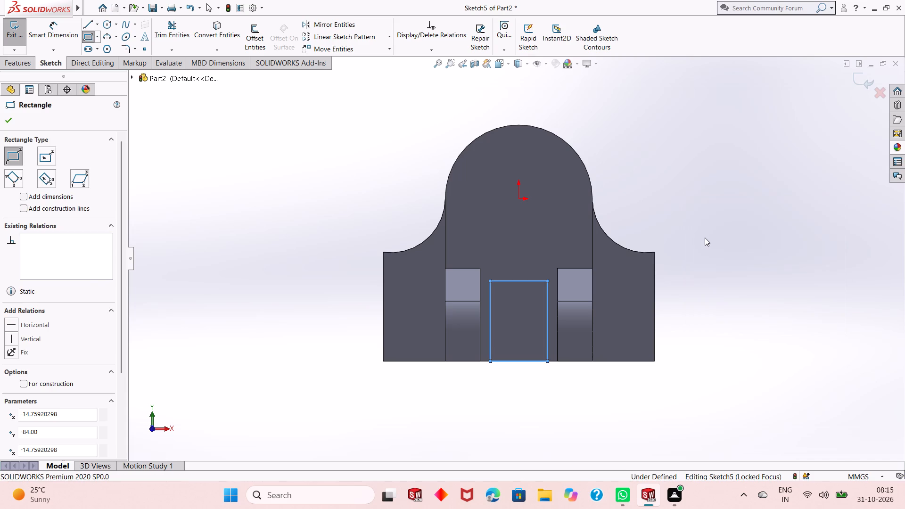
Dimension the rectangle 40 mm wide and 48 mm high.
click(56, 37)
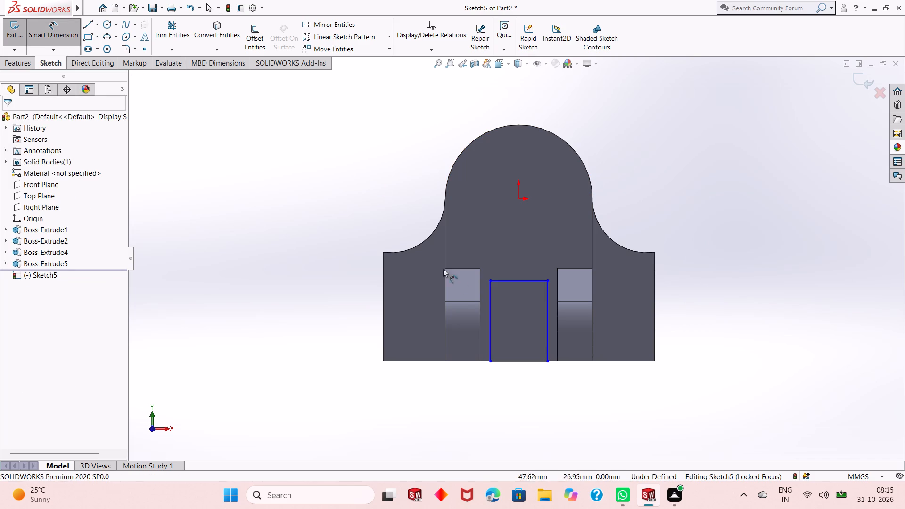
click(509, 359)
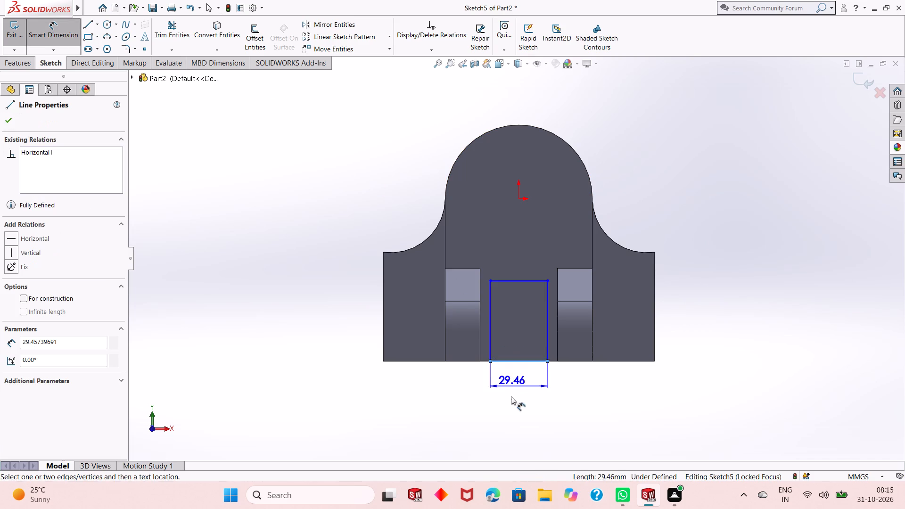
click(507, 424)
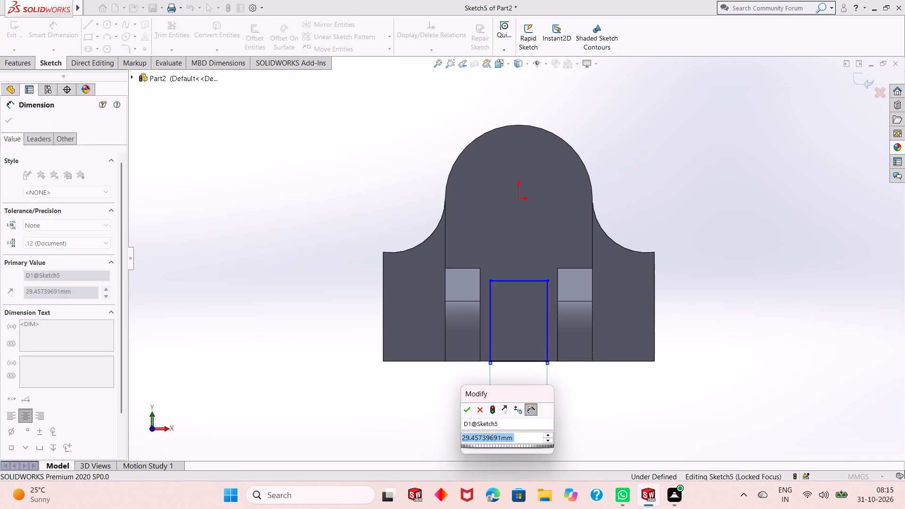
text(40)
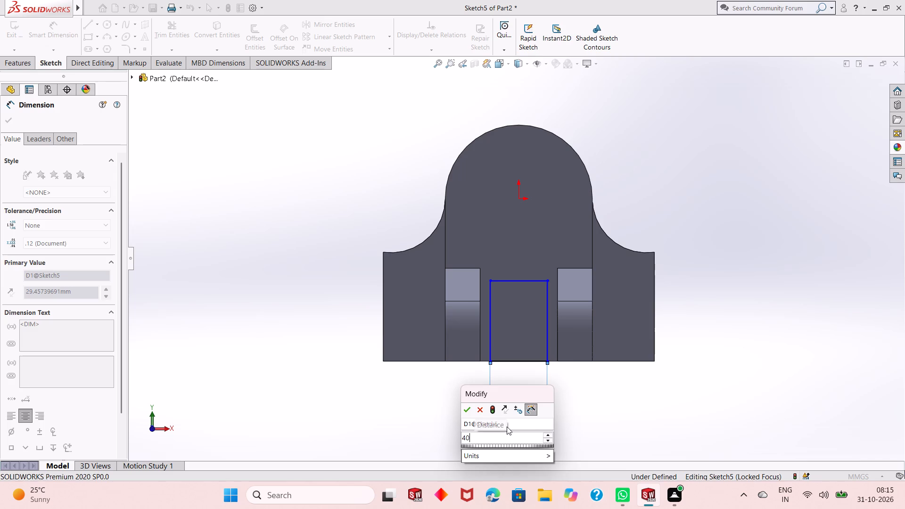
key(Return)
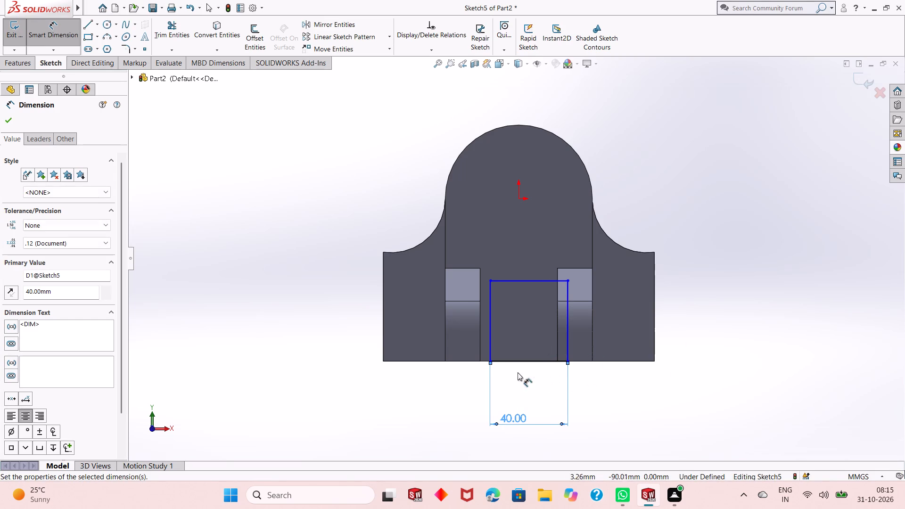
click(493, 313)
click(279, 298)
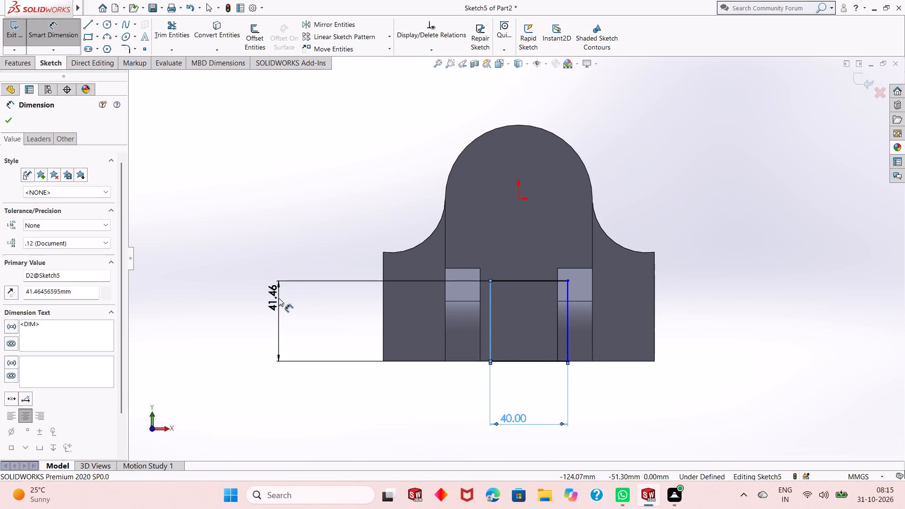
text(48)
key(Return)
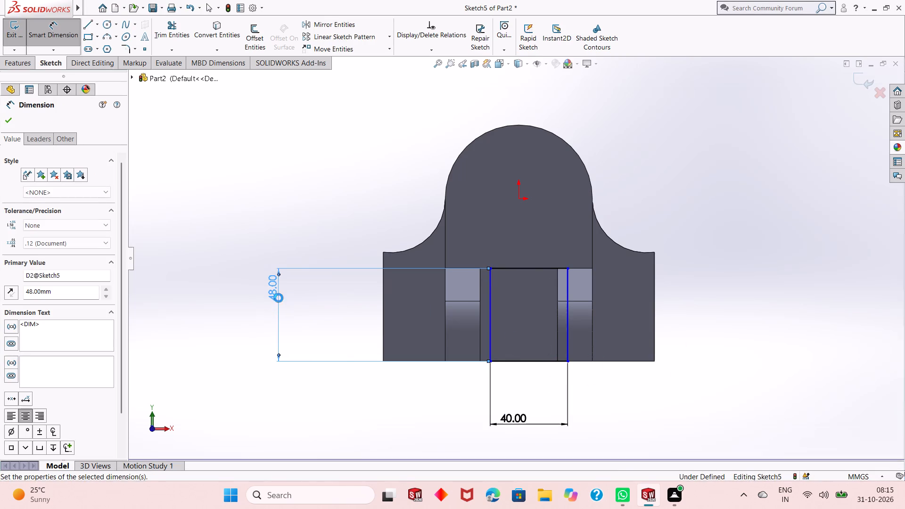
Add a vertical relation between the midpoint of the rectangle's top edge and the origin.
right_click(674, 194)
click(687, 230)
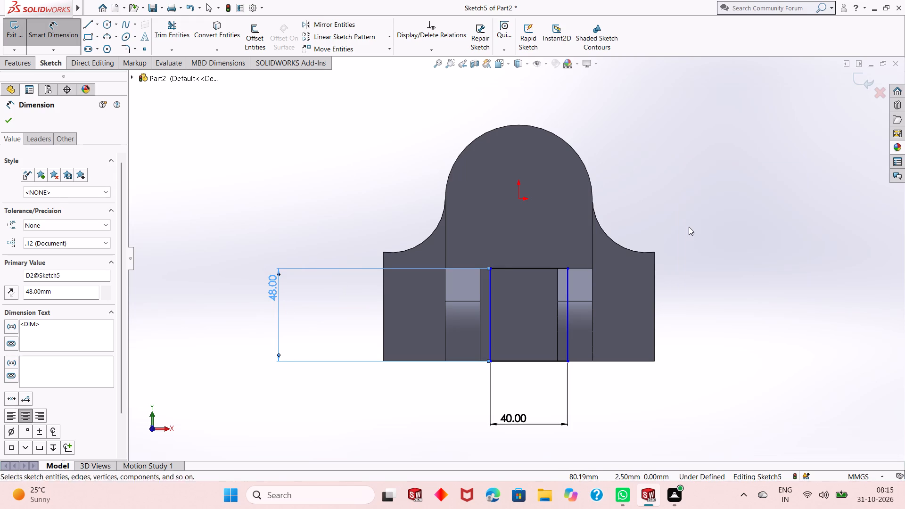
click(529, 268)
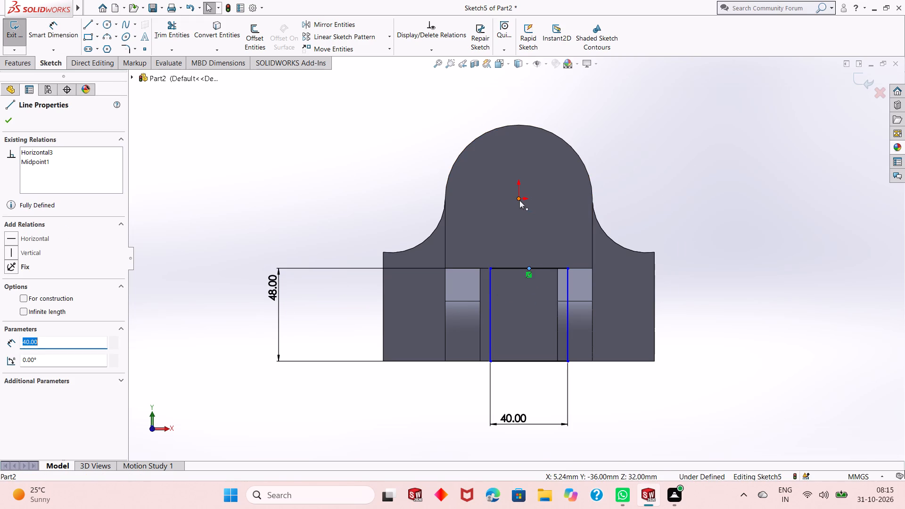
ctrl+click(519, 200)
click(566, 157)
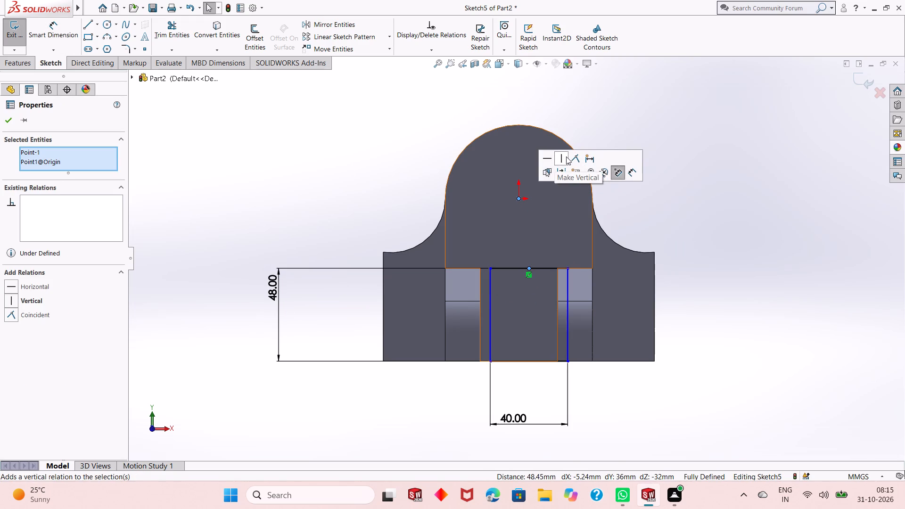
Delete the rectangle's width dimension and re-dimension its bottom edge to 32 mm.
middle_drag(535, 344, 524, 362)
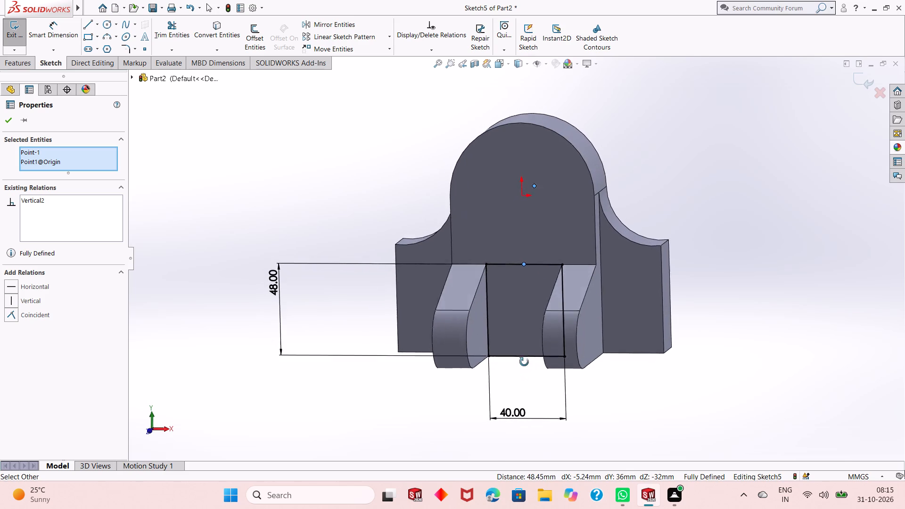
middle_drag(524, 362, 525, 357)
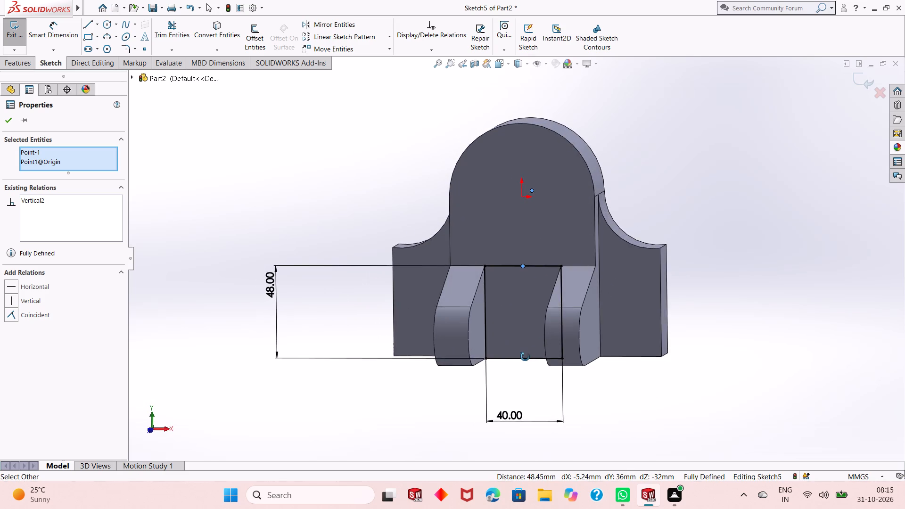
middle_drag(525, 357, 528, 279)
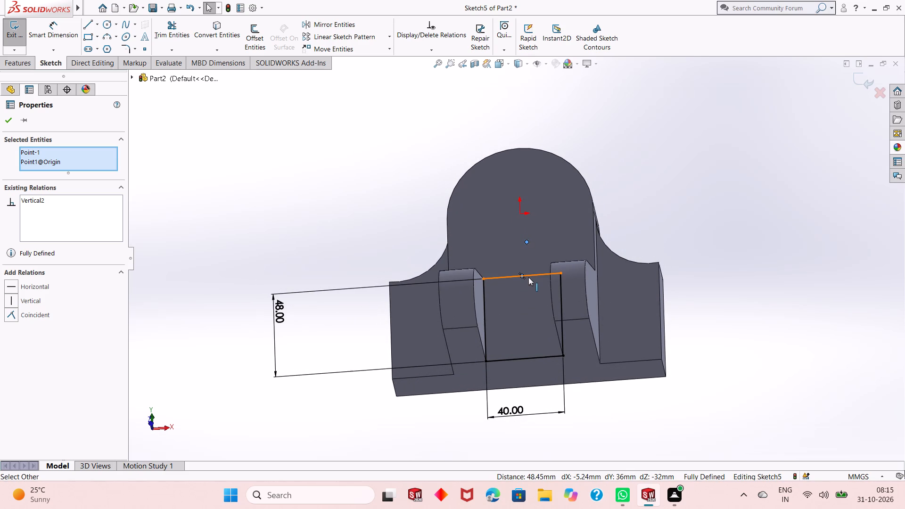
scroll(523, 280, down, 1)
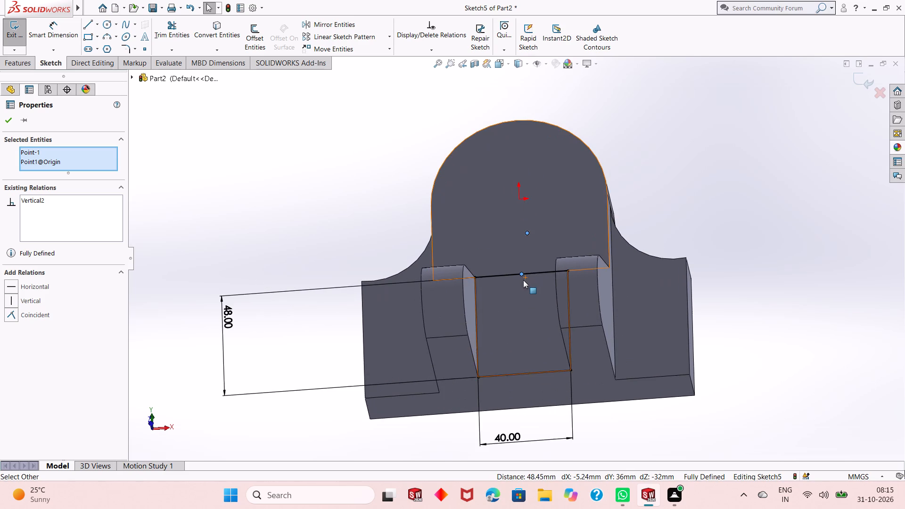
scroll(523, 280, down, 1)
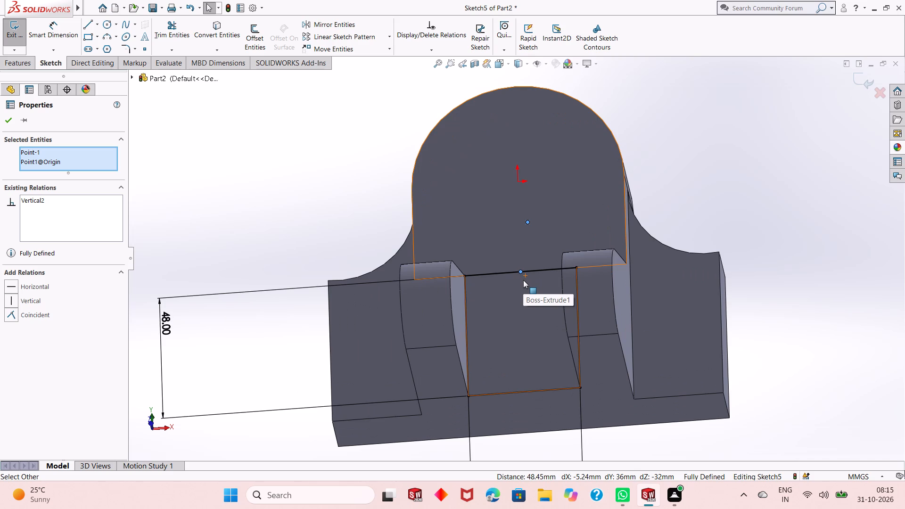
scroll(523, 280, down, 1)
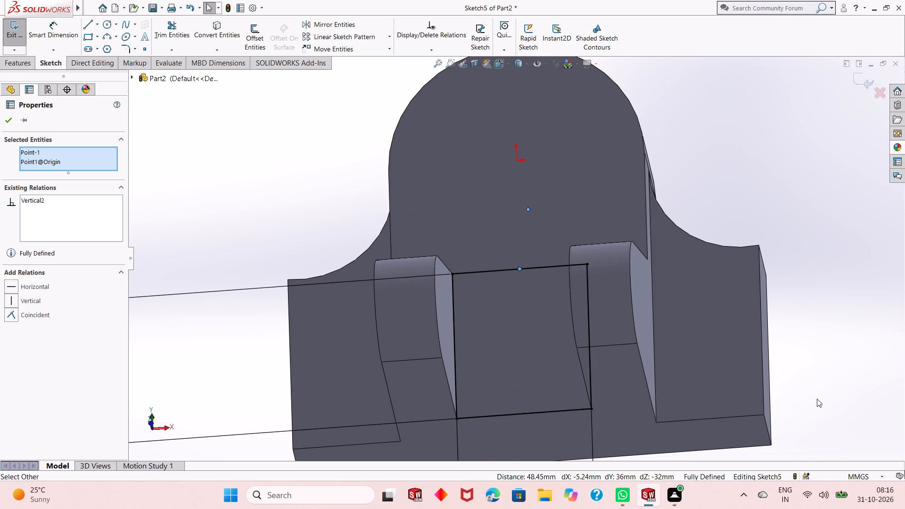
scroll(817, 435, up, 1)
scroll(520, 368, up, 2)
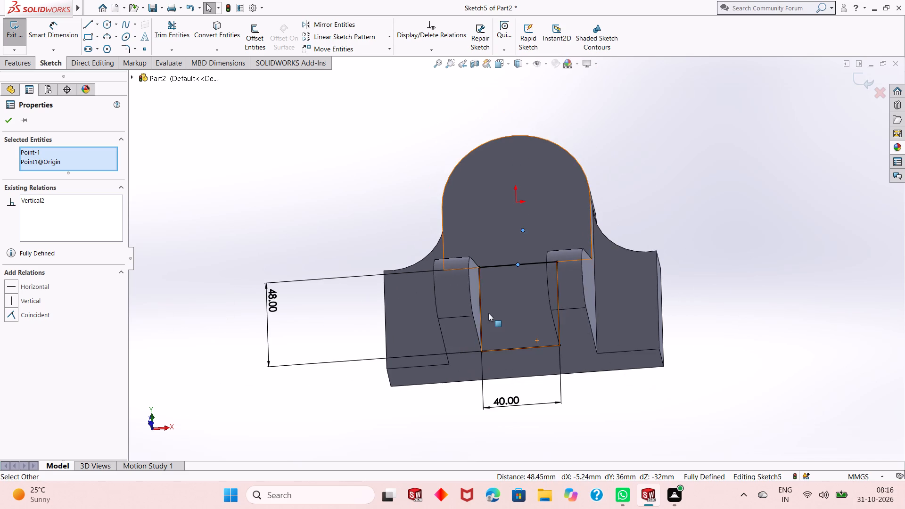
middle_drag(491, 311, 496, 384)
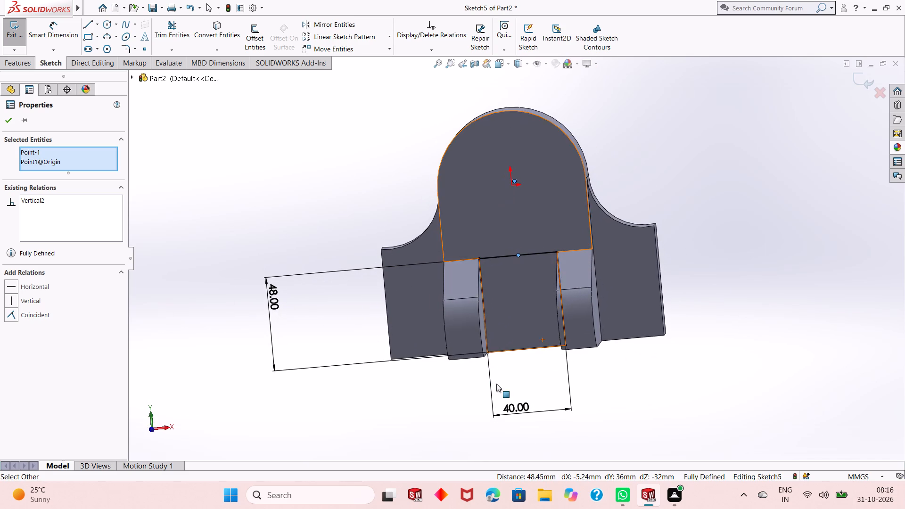
right_click(519, 412)
click(568, 364)
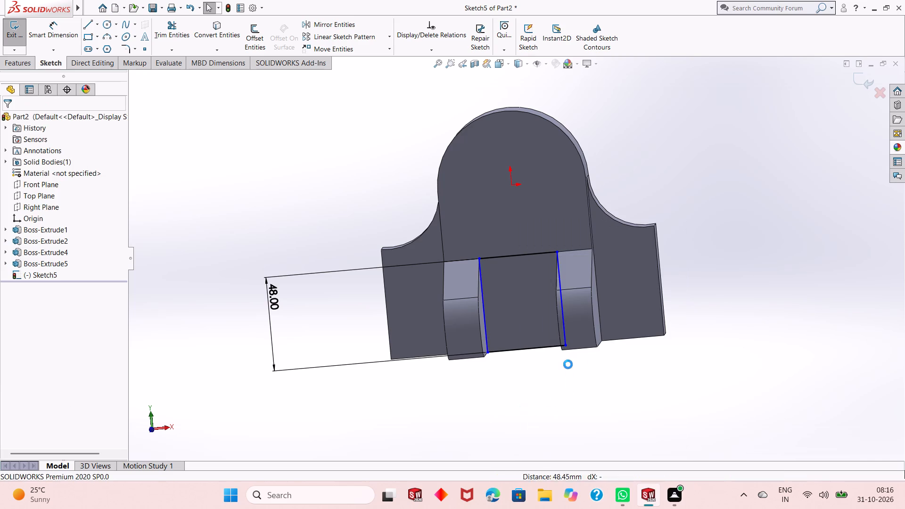
click(49, 34)
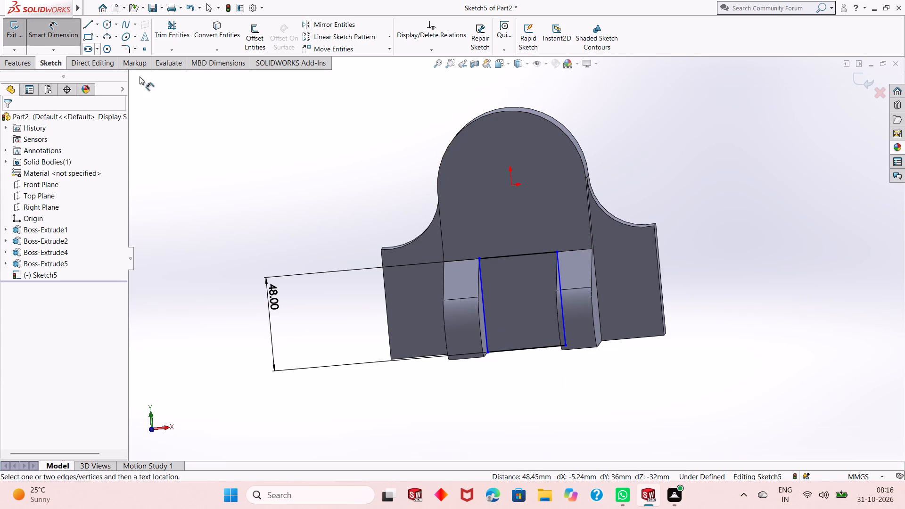
click(527, 346)
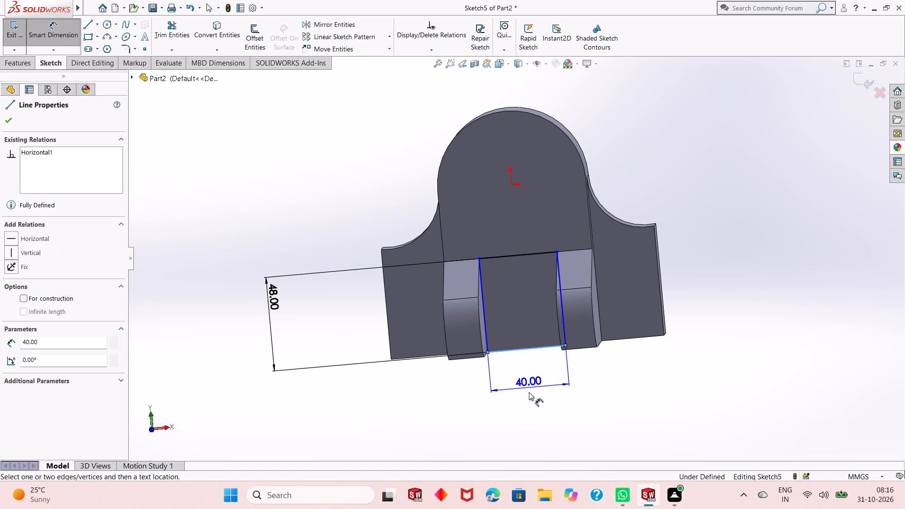
drag(529, 397, 529, 402)
text(32)
key(Return)
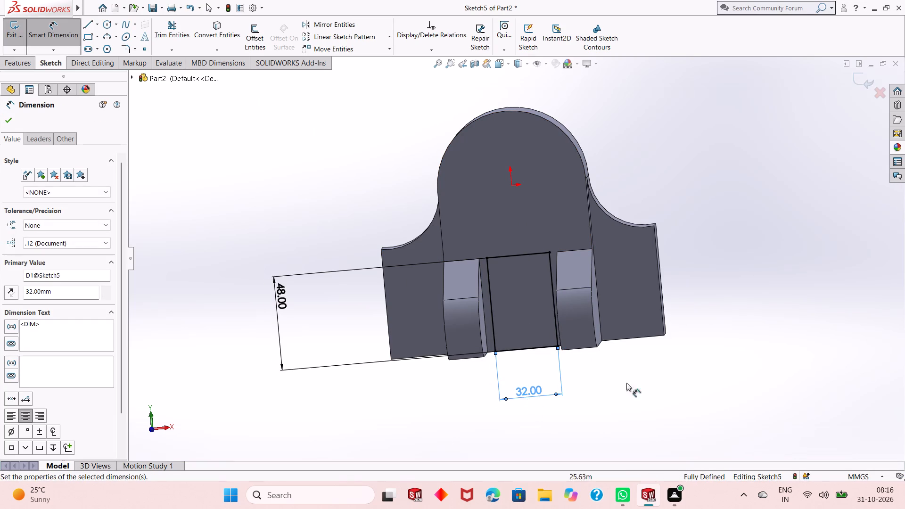
middle_drag(646, 364, 661, 364)
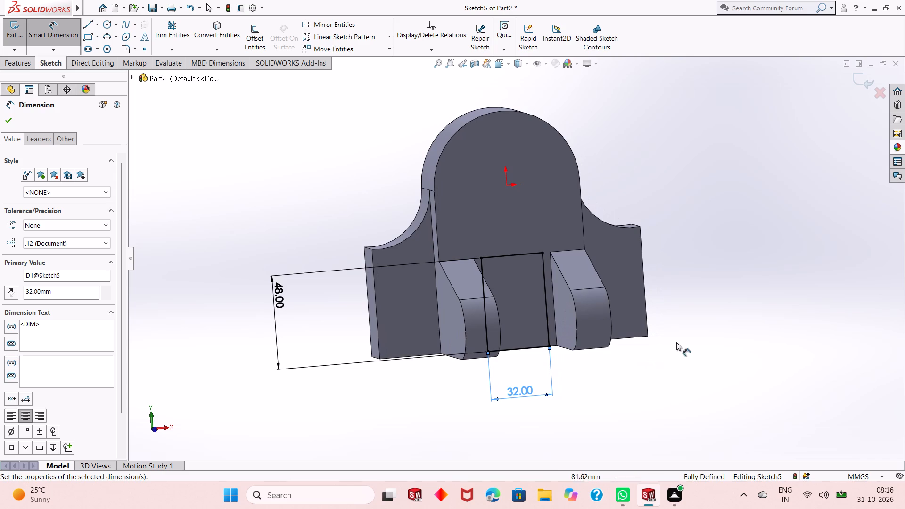
right_click(697, 263)
click(716, 288)
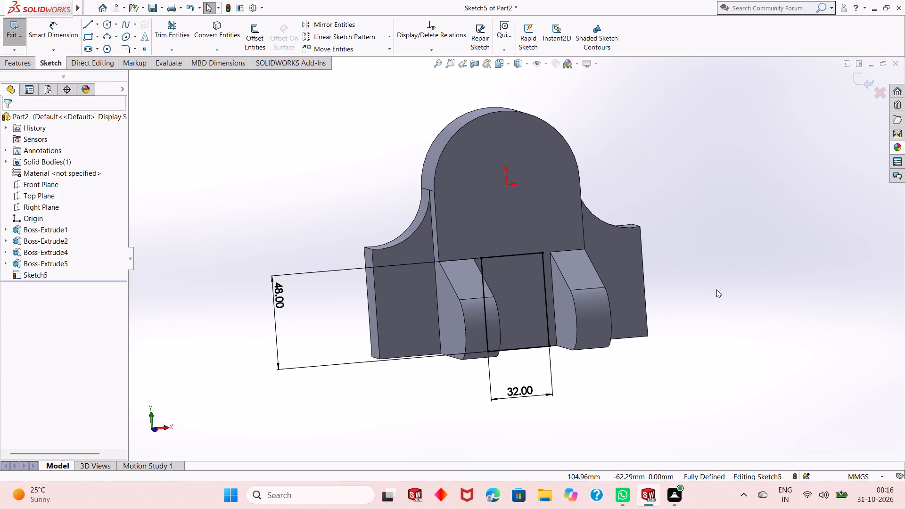
Cut-extrude the rectangle through all, opening a slot in the block between the two projections.
scroll(458, 210, up, 1)
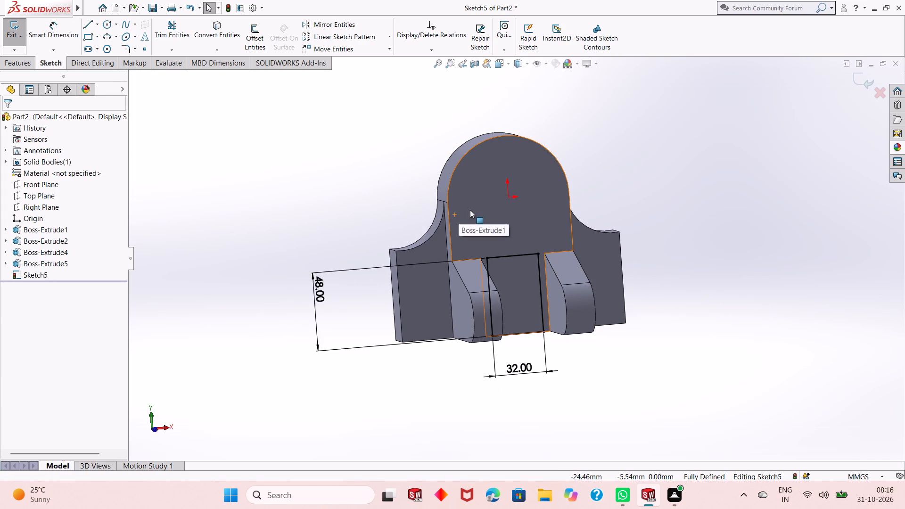
scroll(470, 210, down, 1)
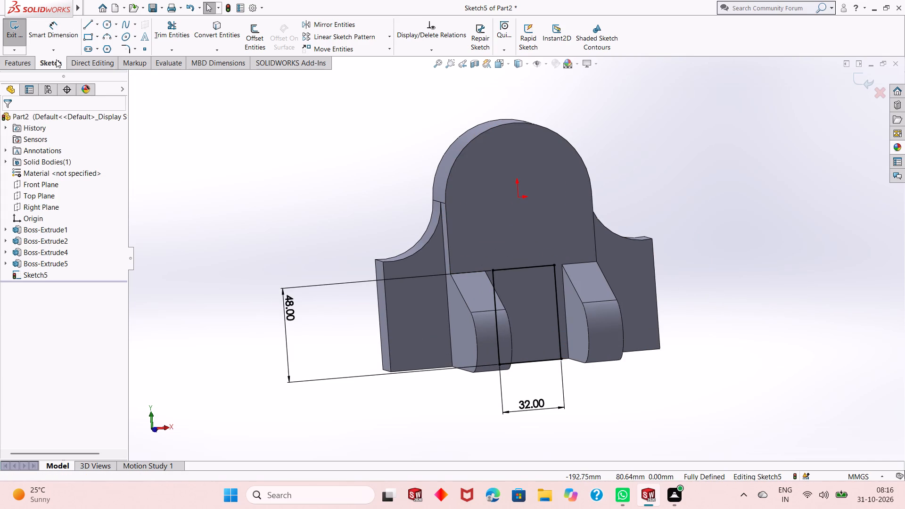
click(0, 59)
click(157, 29)
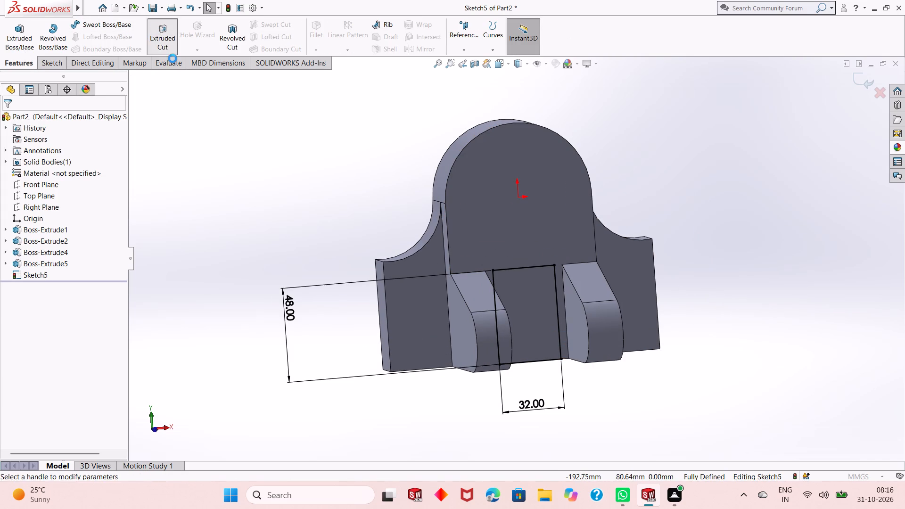
click(85, 188)
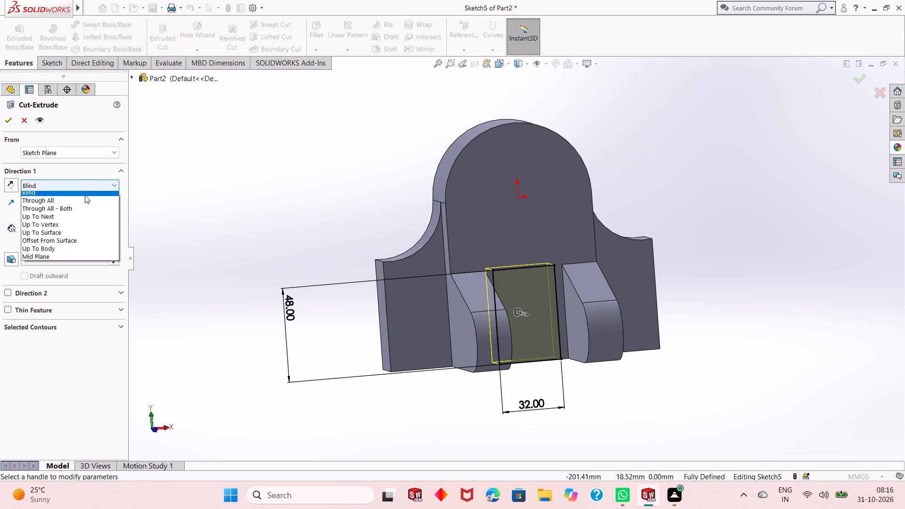
click(84, 204)
click(7, 124)
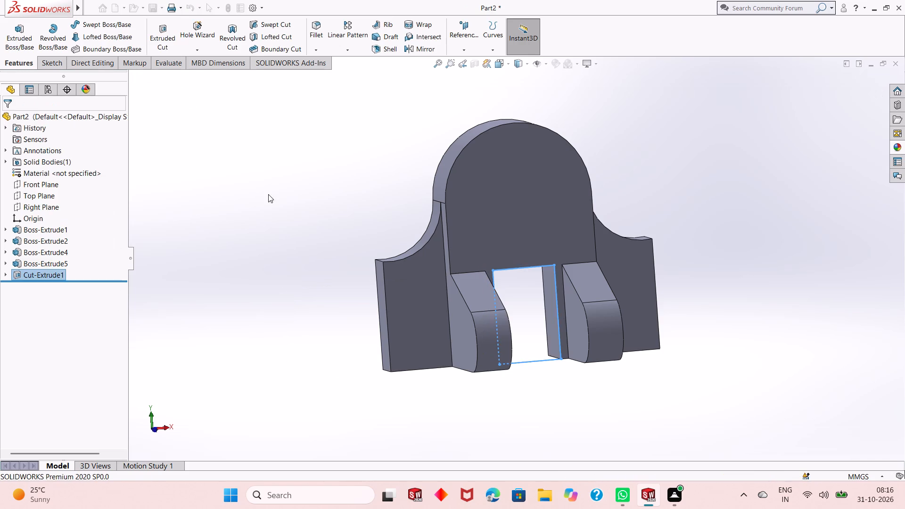
click(309, 212)
Open a new sketch on the flat front face of a side wing, viewed square-on.
middle_drag(436, 279, 464, 298)
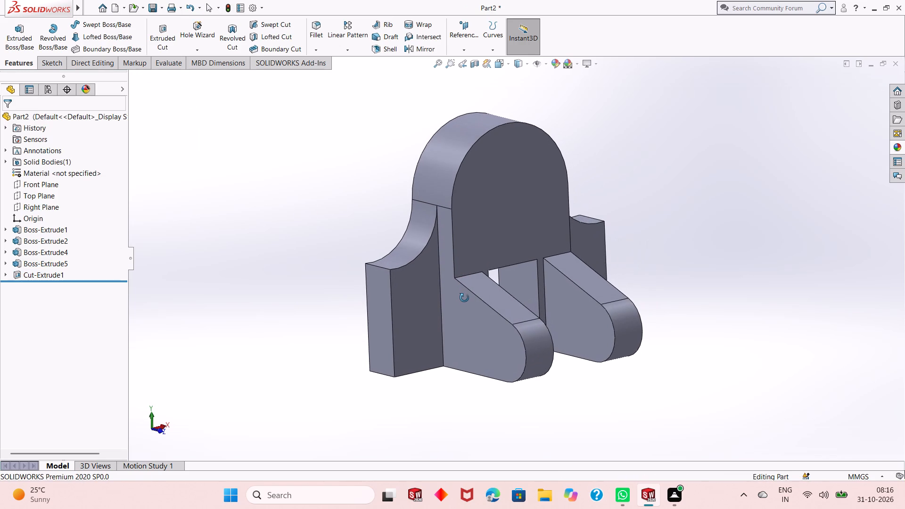
middle_drag(464, 298, 464, 299)
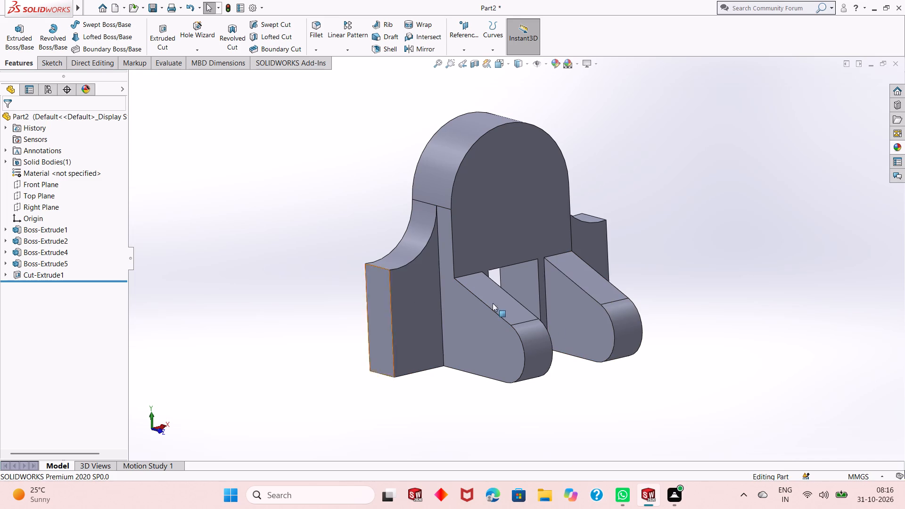
click(434, 303)
click(477, 275)
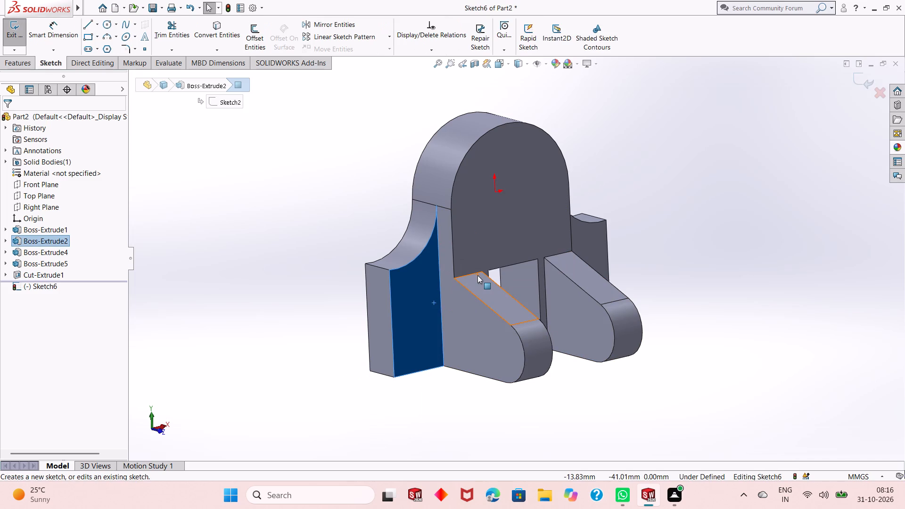
key(ctrl+8)
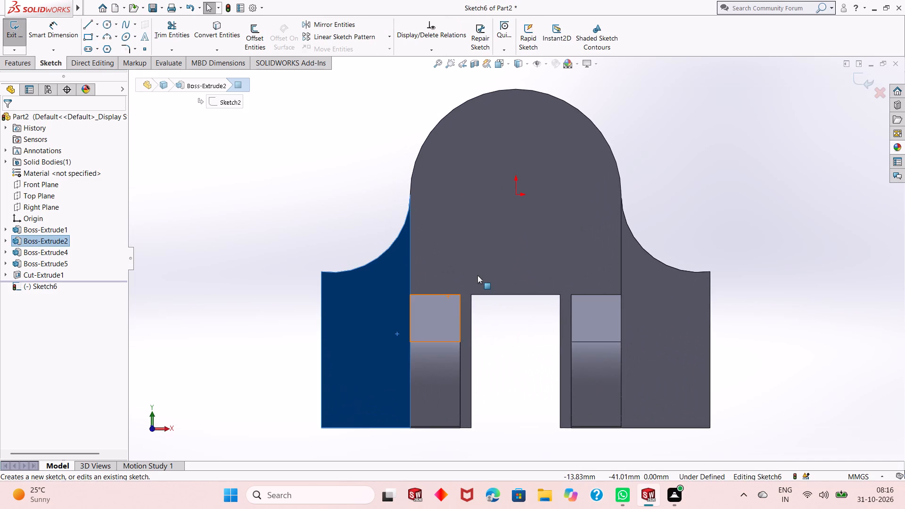
click(678, 226)
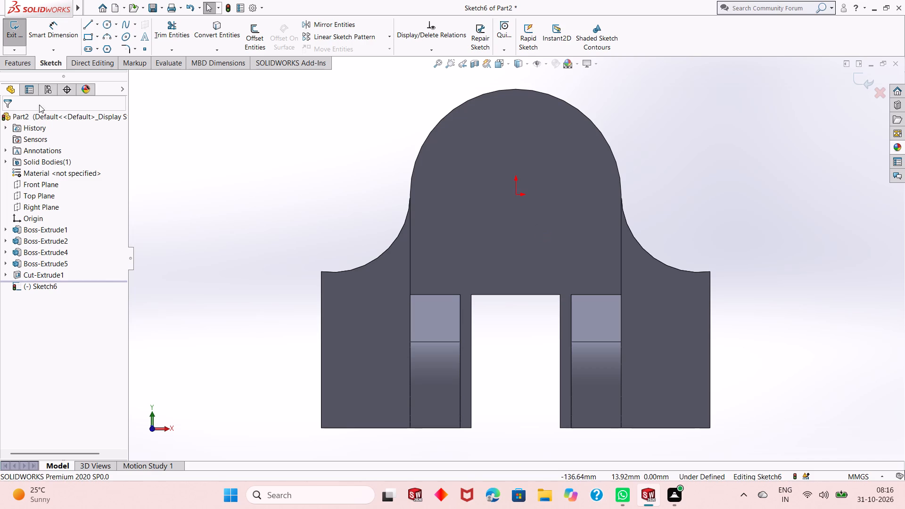
click(288, 145)
Sketch four circles of about 7 to 8 mm radius, two one above the other on each side wing.
click(107, 27)
scroll(526, 183, down, 1)
scroll(502, 253, up, 2)
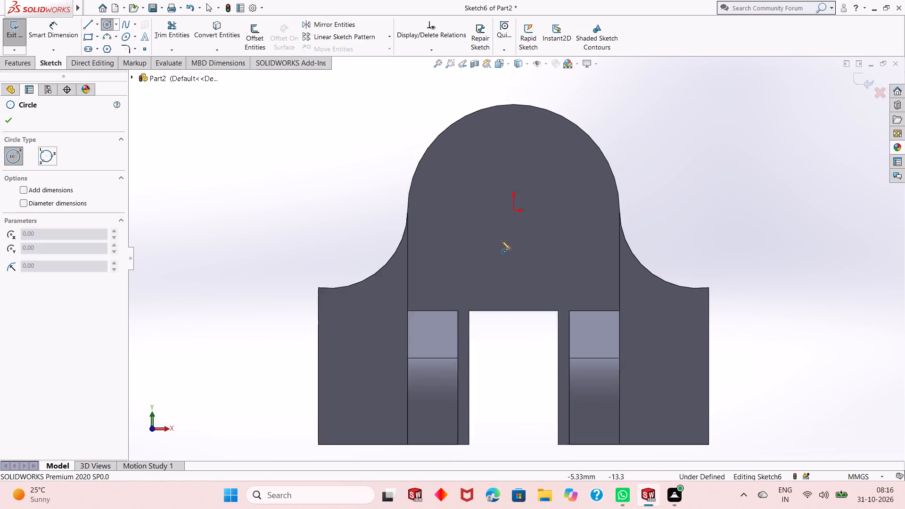
scroll(488, 369, down, 2)
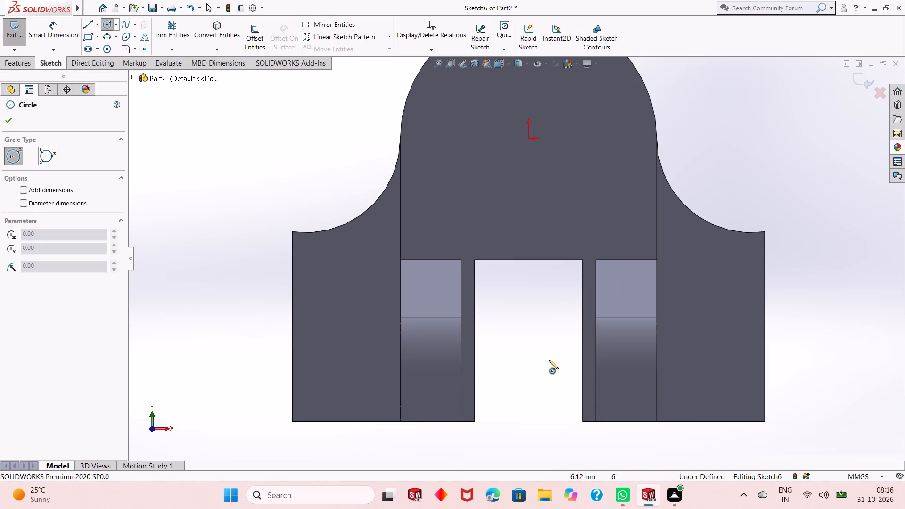
click(347, 282)
click(350, 304)
click(344, 369)
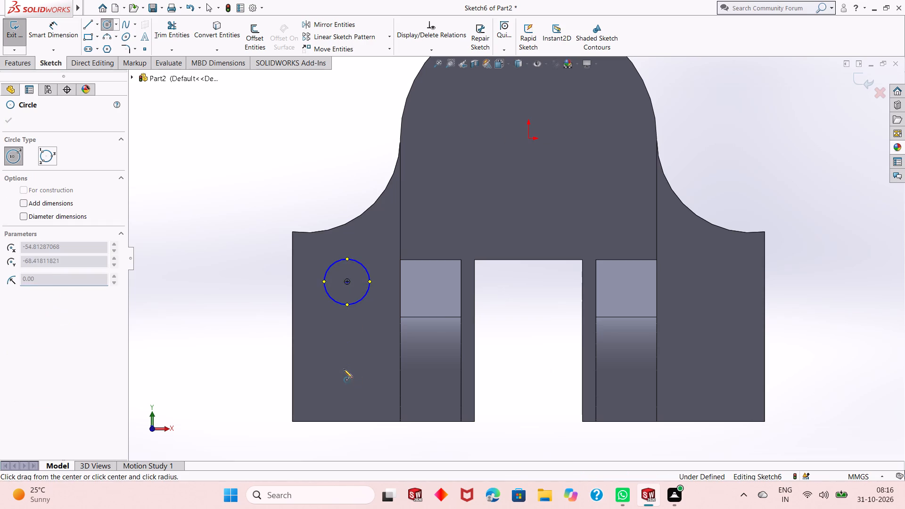
click(354, 391)
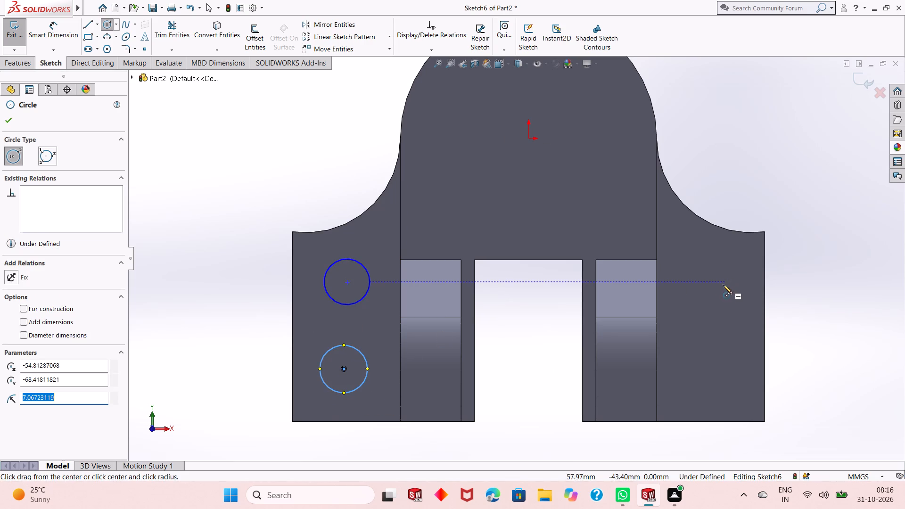
click(705, 280)
click(703, 310)
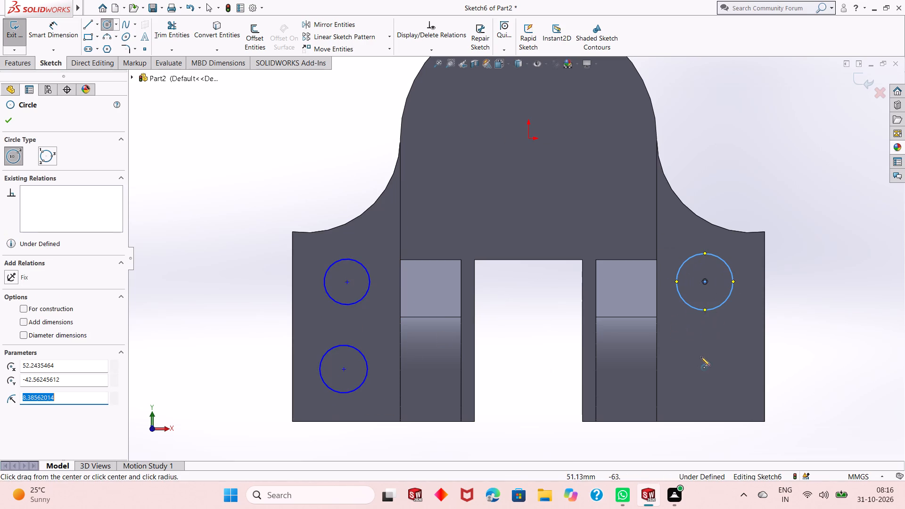
click(706, 379)
click(712, 356)
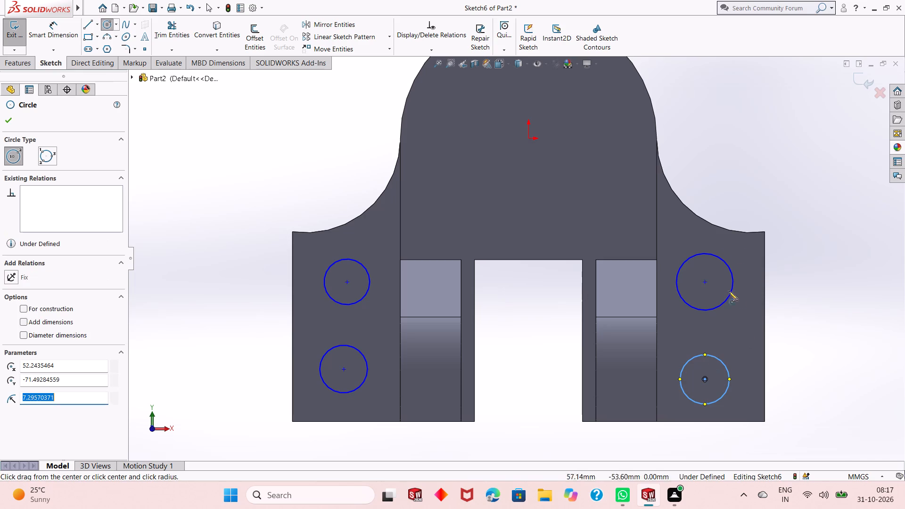
right_click(750, 205)
click(760, 213)
Dimension the upper circle on the left wing with a 16 mm diameter.
click(41, 42)
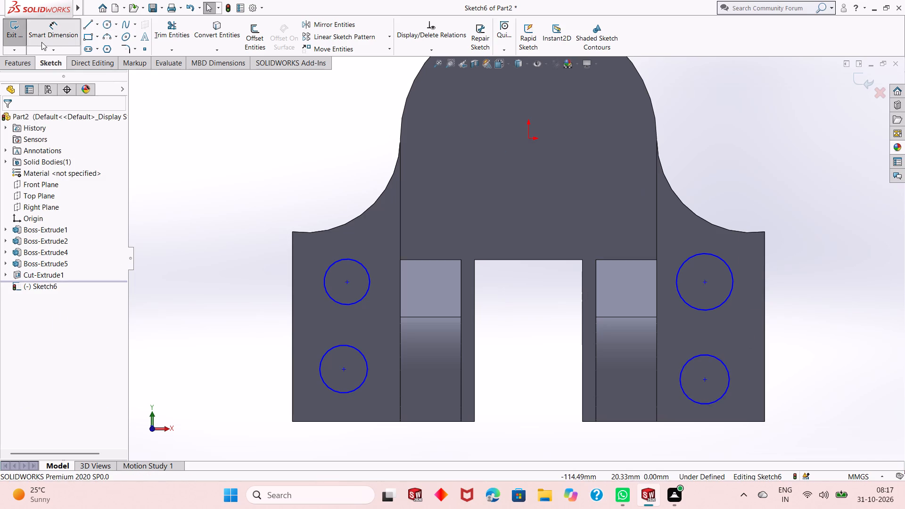
click(344, 304)
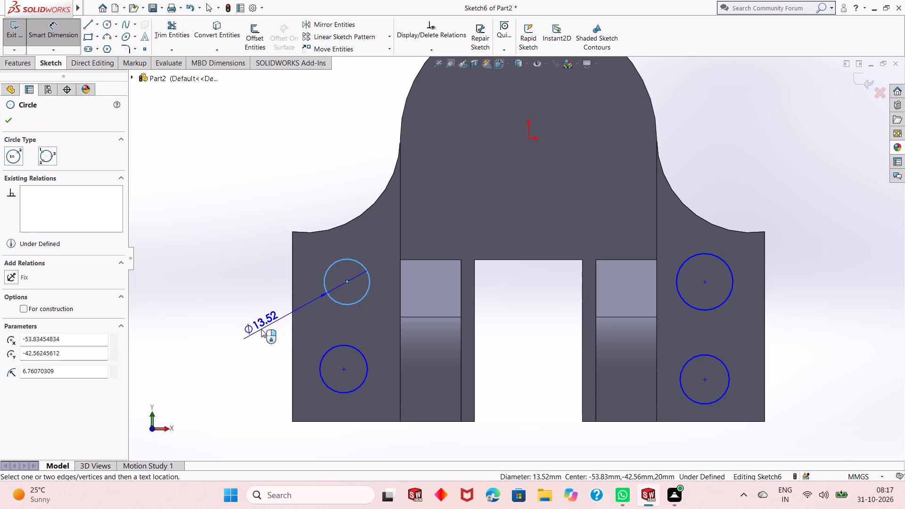
click(250, 336)
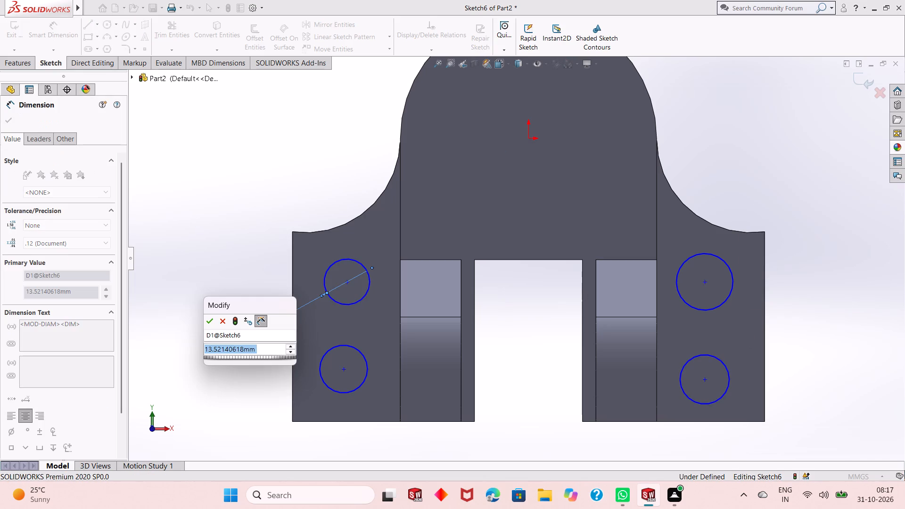
text(16)
key(Return)
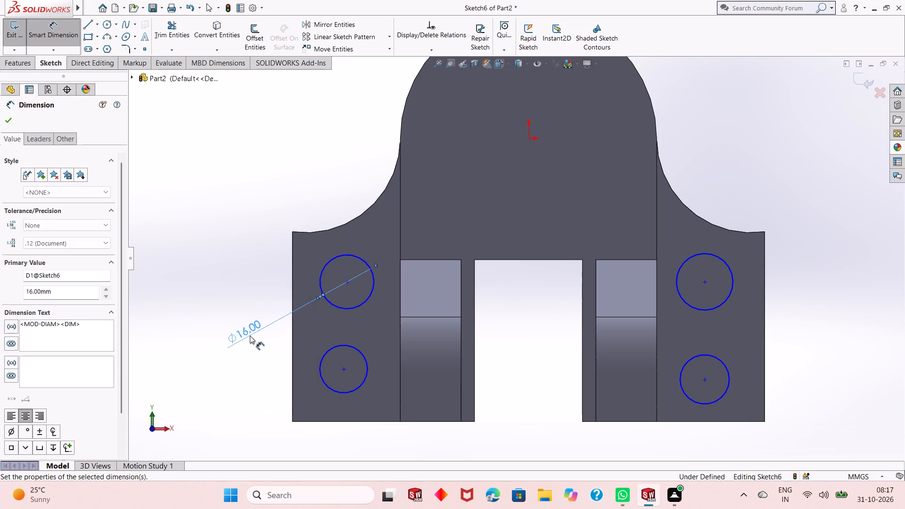
right_click(231, 219)
click(248, 254)
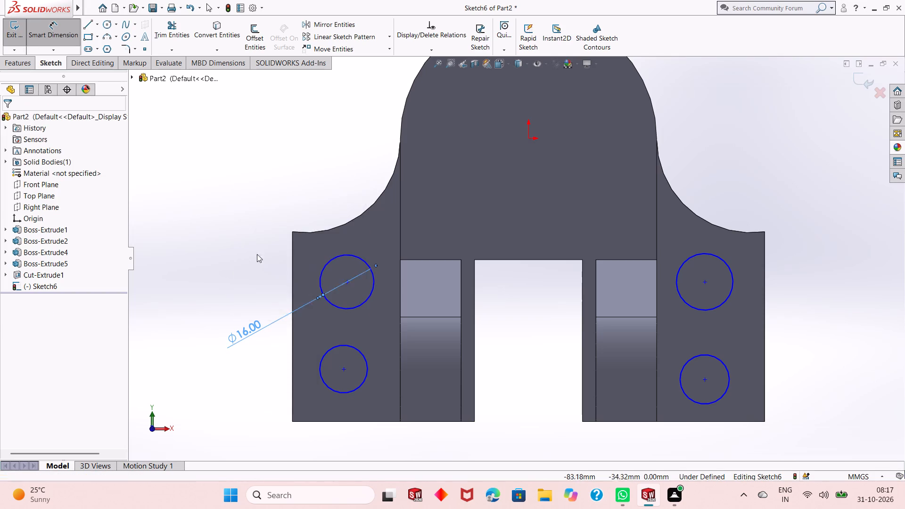
Apply an equal relation to all four wing circles.
click(336, 307)
ctrl+click(345, 344)
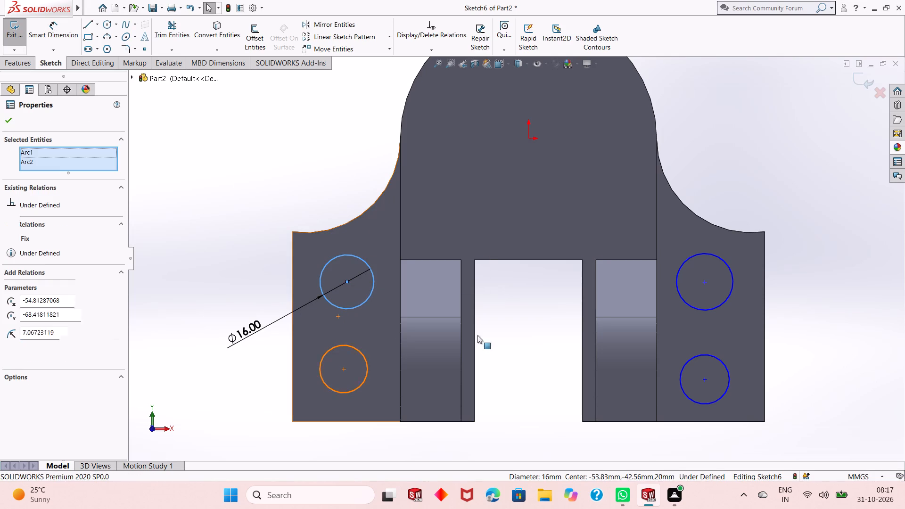
ctrl+click(711, 309)
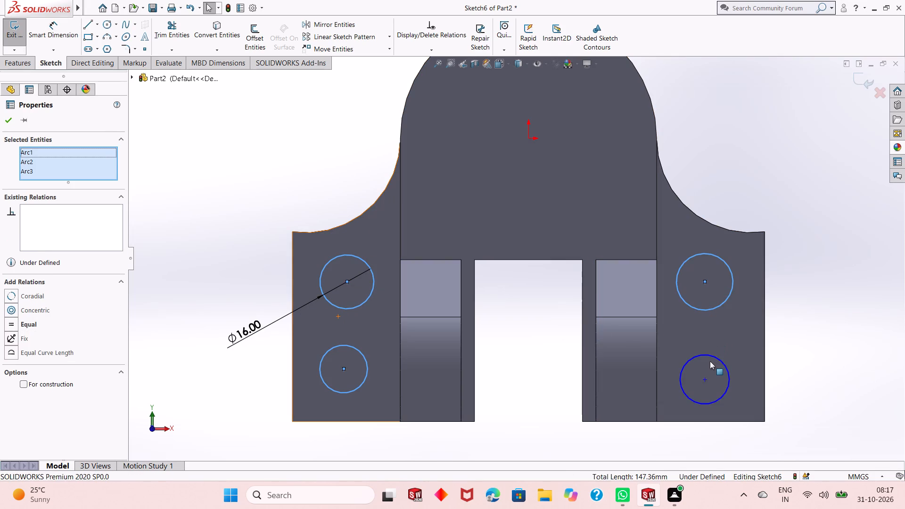
ctrl+click(711, 355)
click(769, 310)
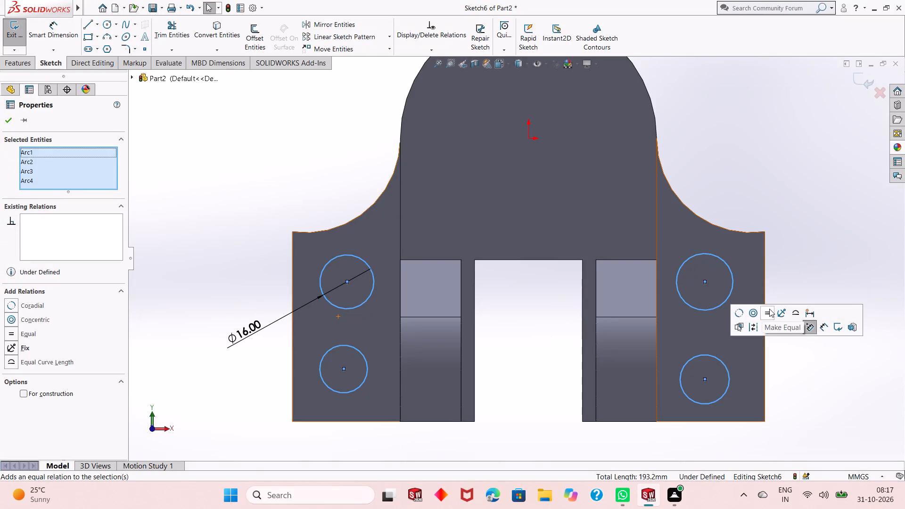
click(9, 121)
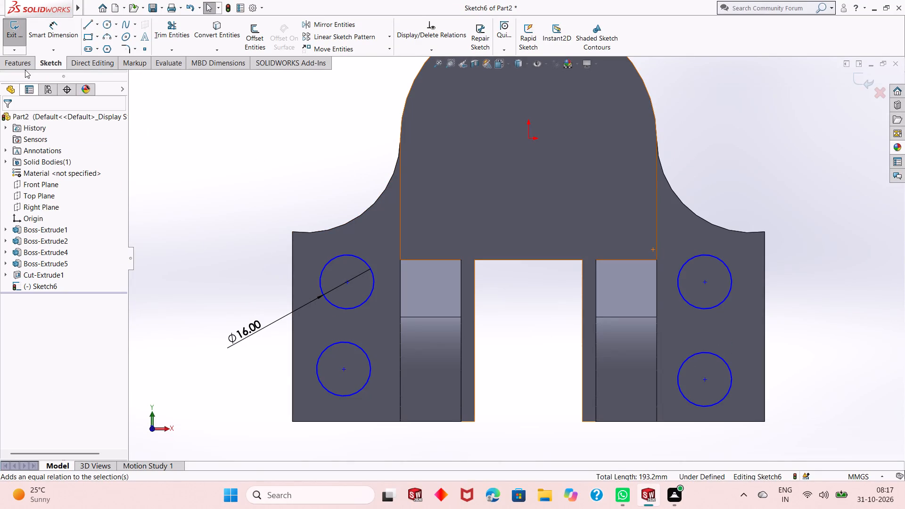
Dimension the vertical distance between the two left-wing circle centres as 28 mm.
click(43, 37)
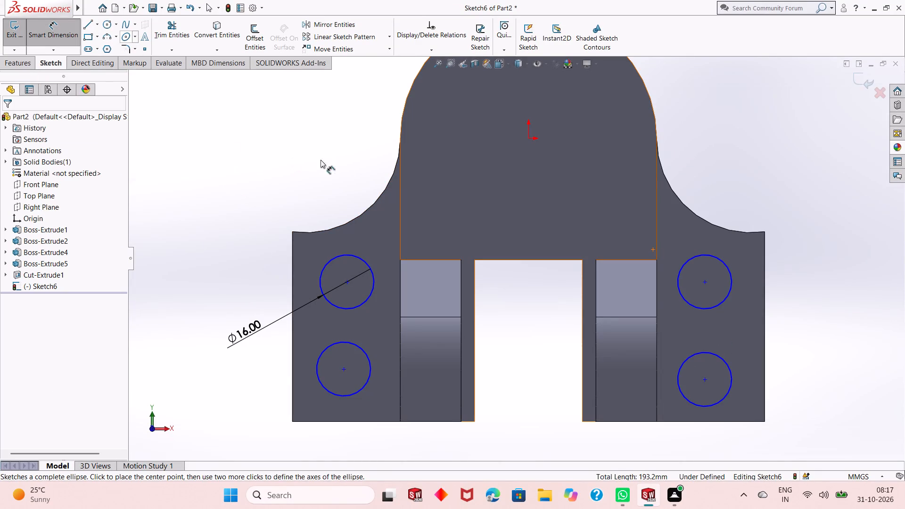
click(346, 280)
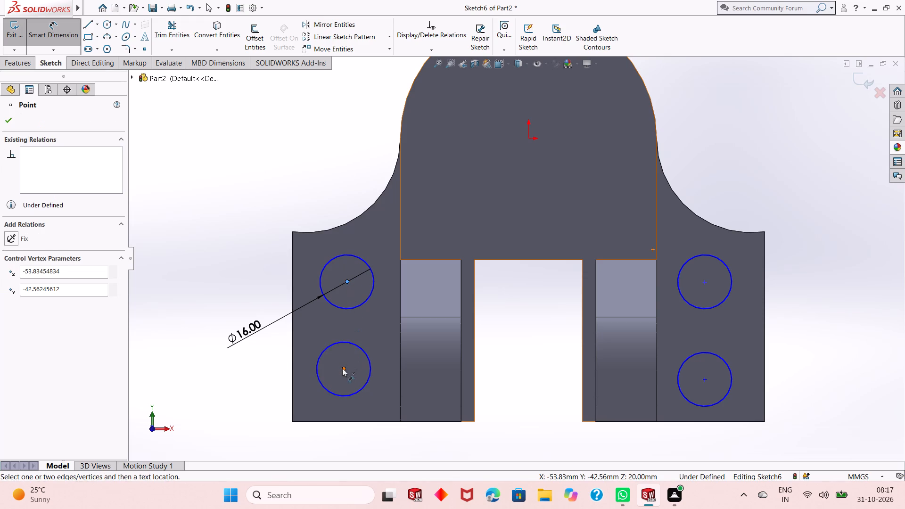
click(342, 369)
click(182, 315)
text(28)
key(Return)
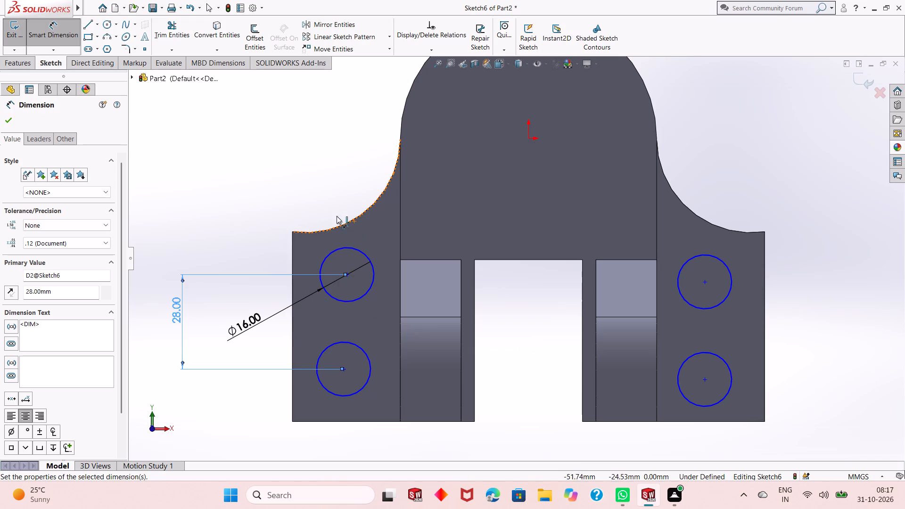
right_click(212, 154)
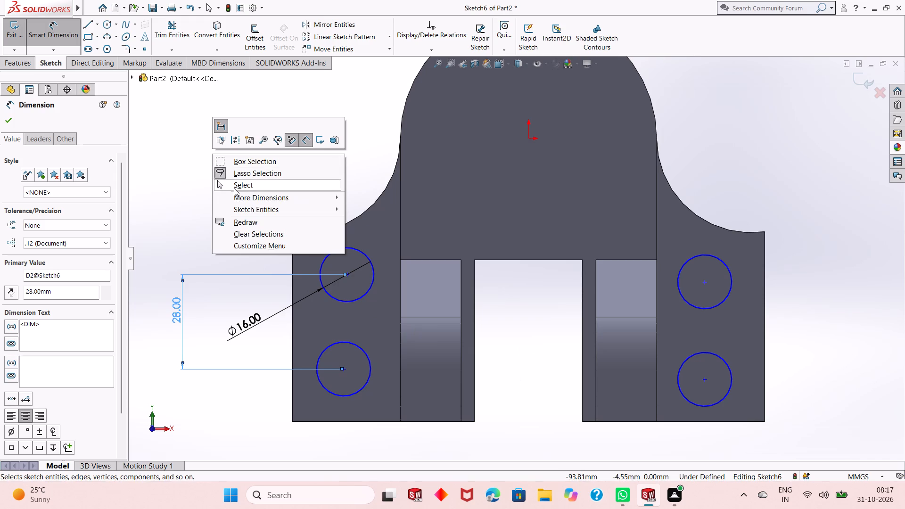
click(234, 184)
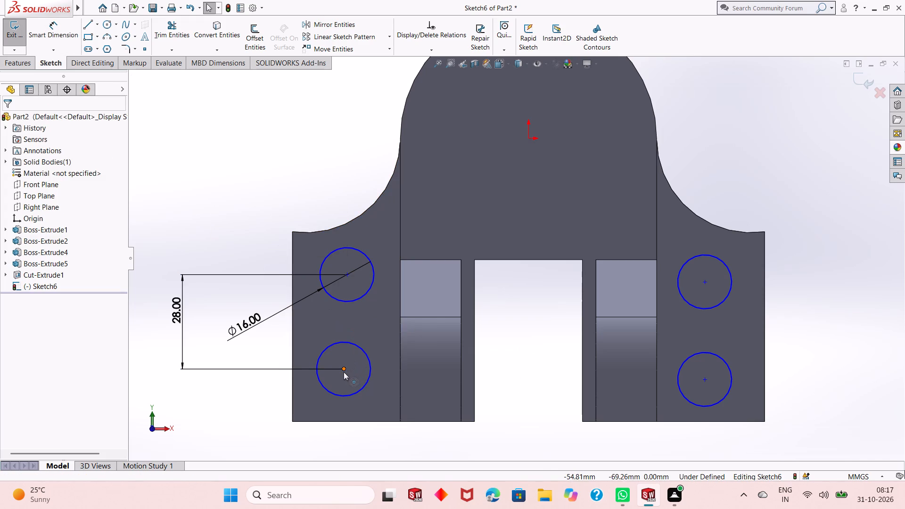
Add a vertical relation between the lower left-wing circle's centre and the midpoint of that wing's bottom edge.
click(344, 372)
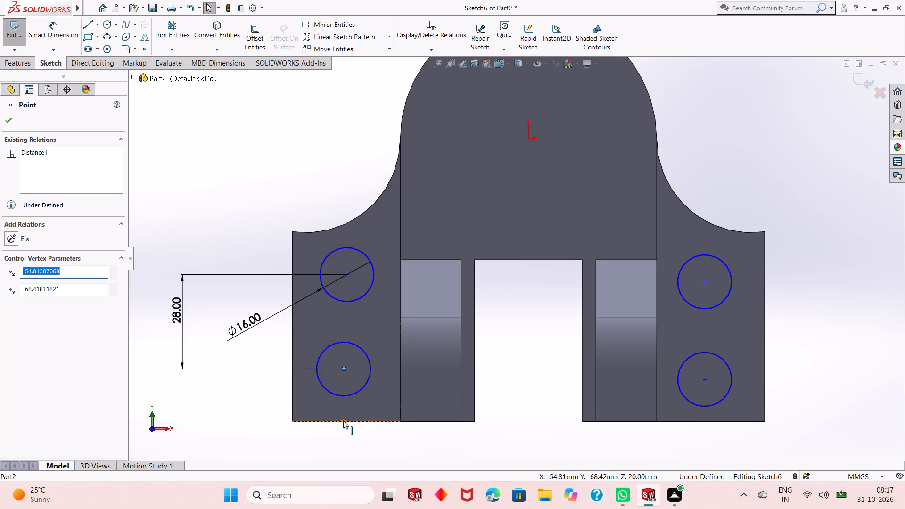
ctrl+click(346, 422)
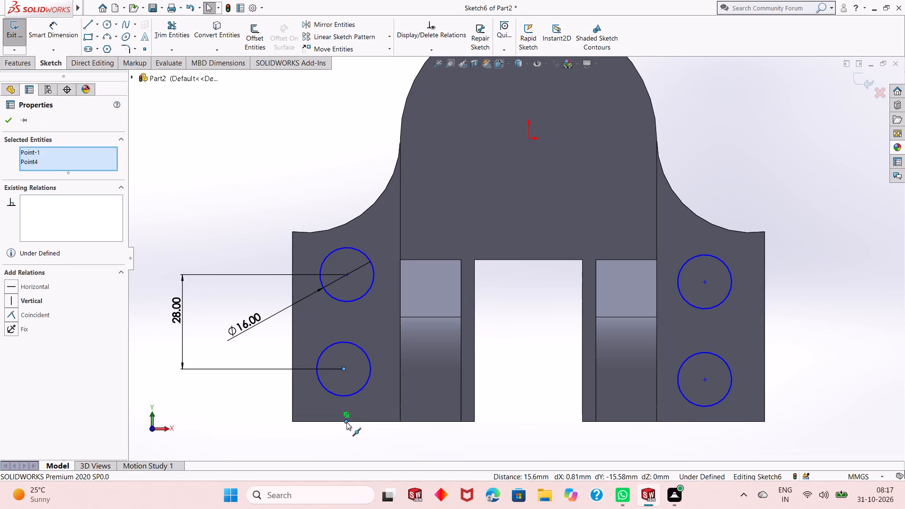
click(386, 380)
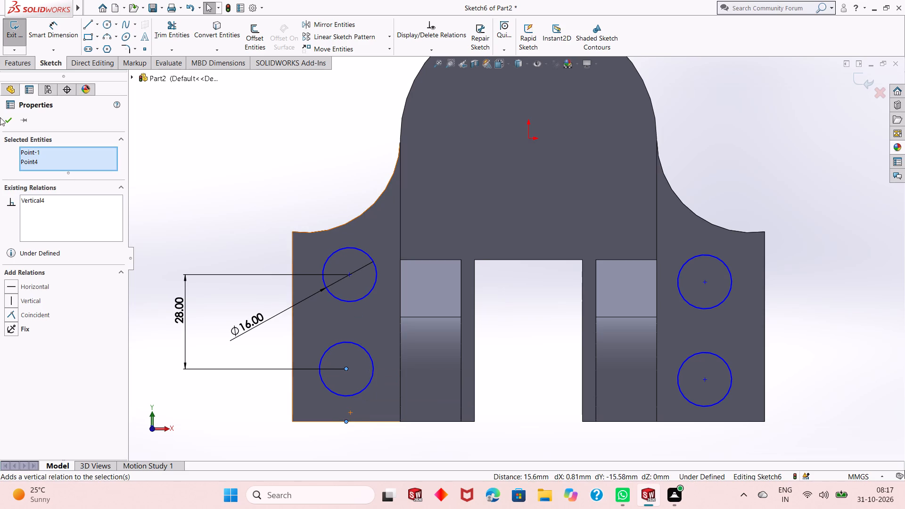
click(5, 117)
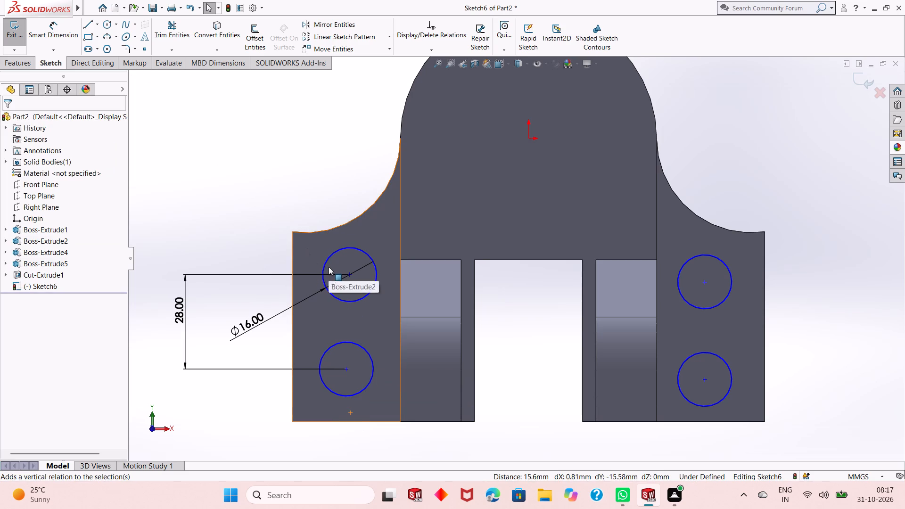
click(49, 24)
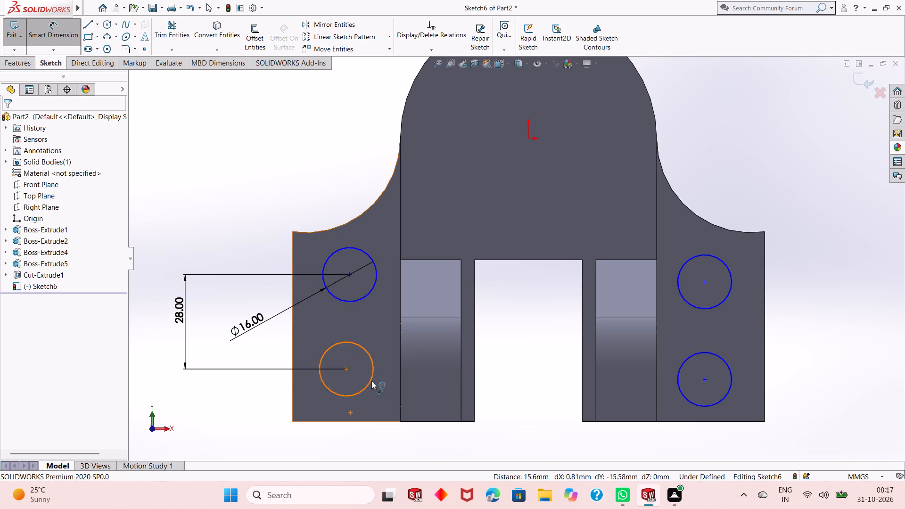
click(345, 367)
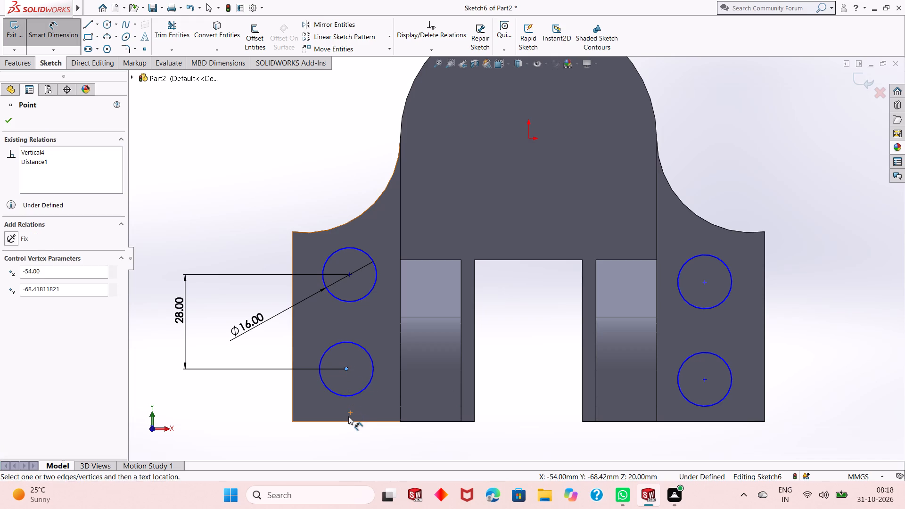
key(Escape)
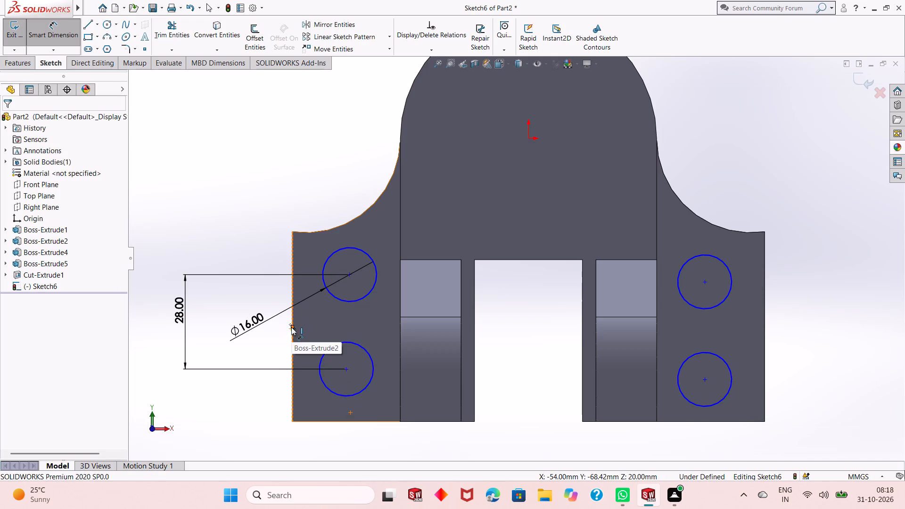
Sketch a short horizontal centerline inward from the midpoint of the left wing's outer vertical edge.
click(96, 27)
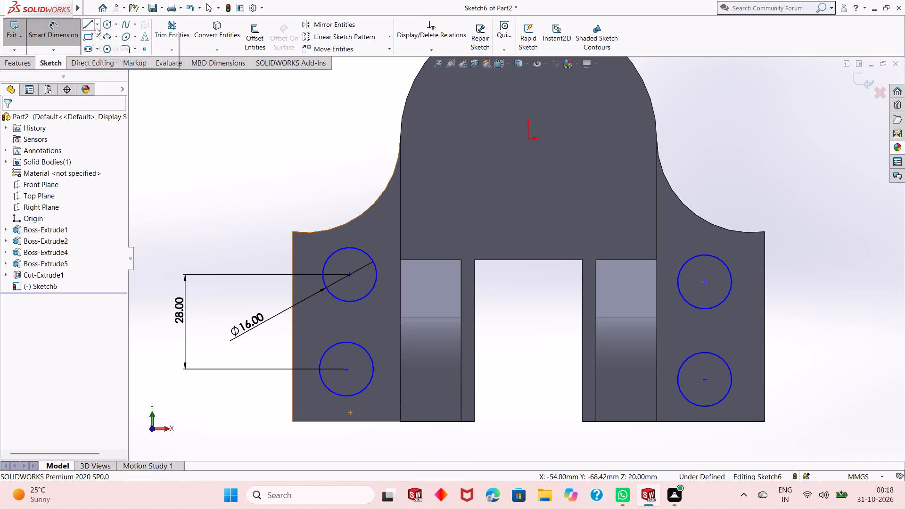
click(106, 50)
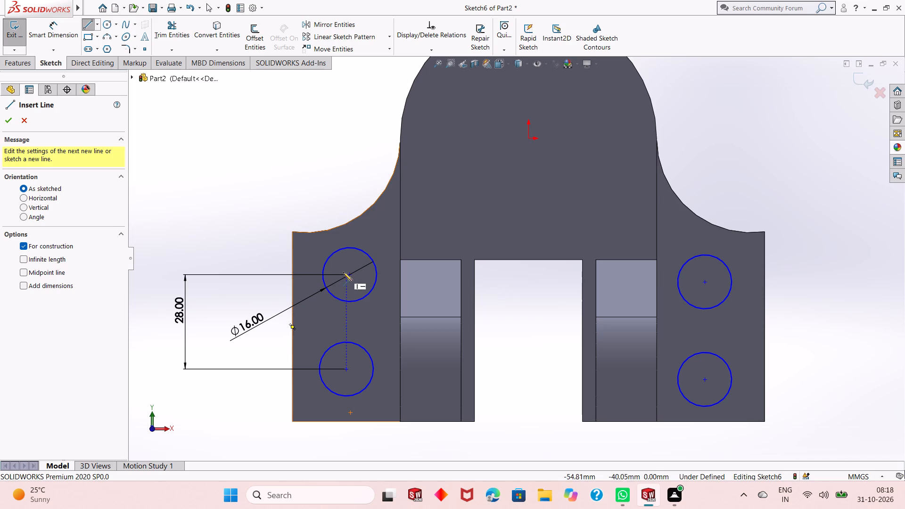
click(292, 328)
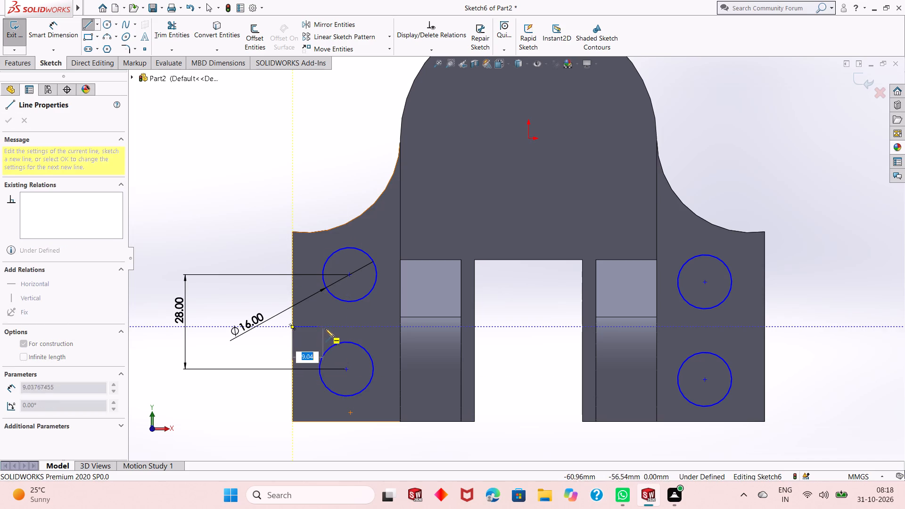
click(330, 325)
right_click(249, 202)
click(263, 211)
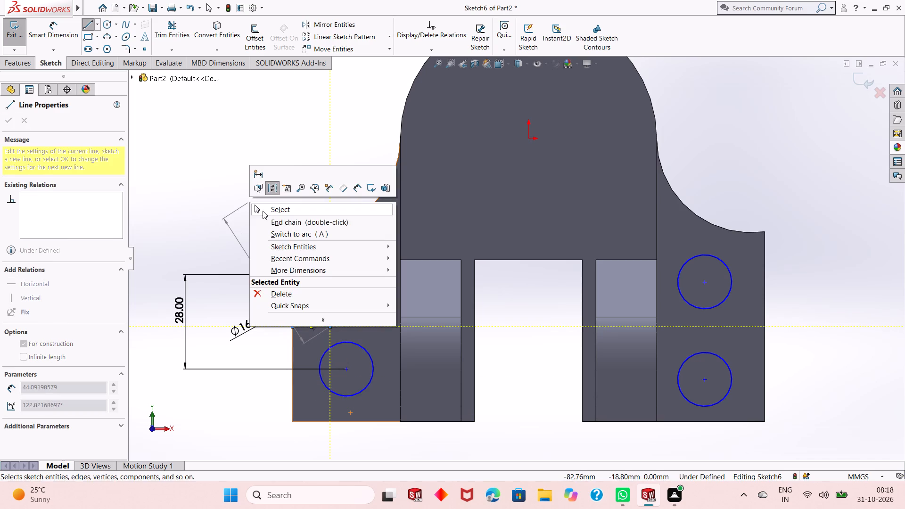
Make the two left-wing circle centres symmetric about the short horizontal centerline.
click(350, 275)
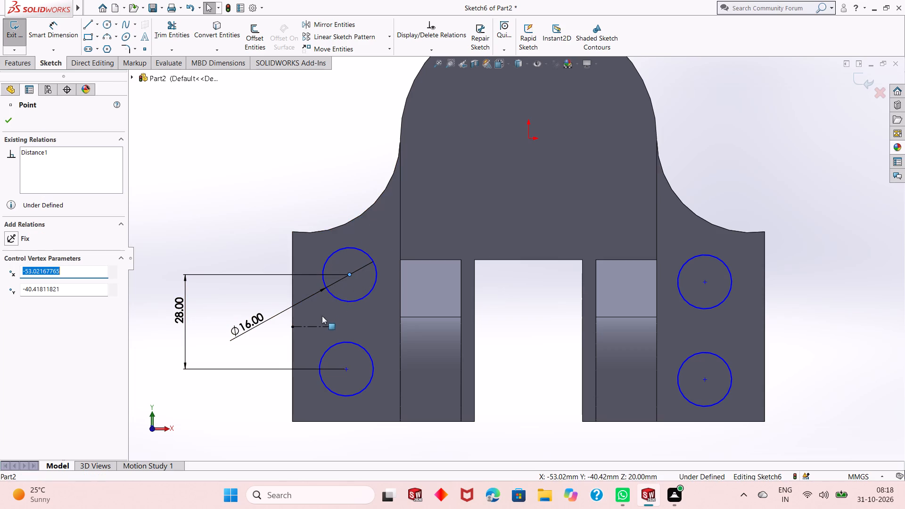
ctrl+click(317, 324)
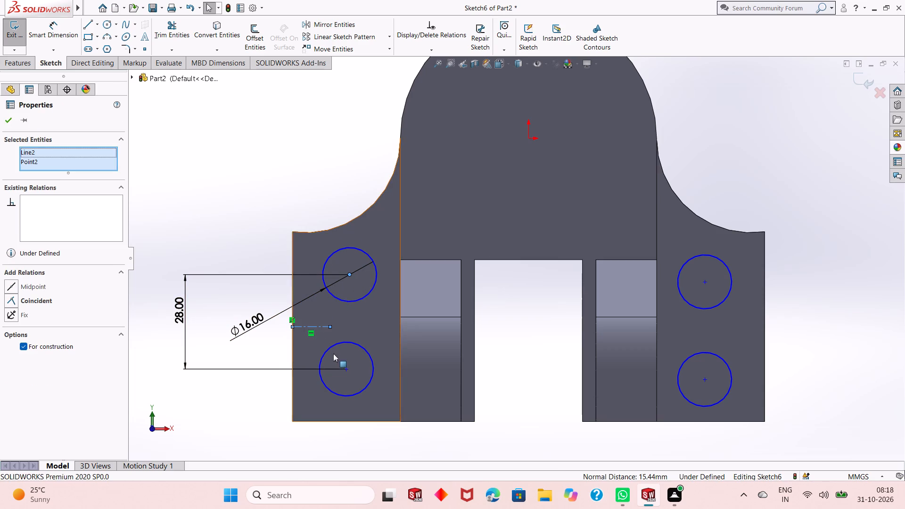
ctrl+click(344, 370)
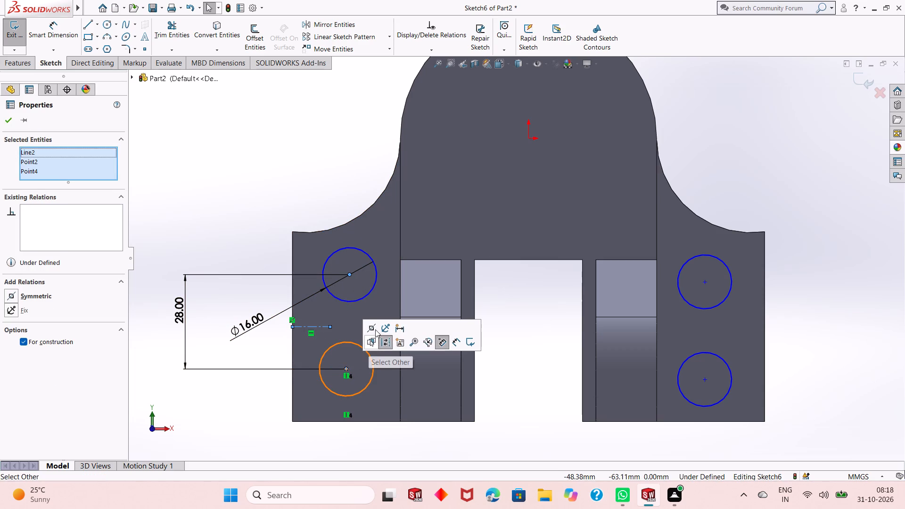
click(375, 327)
click(10, 119)
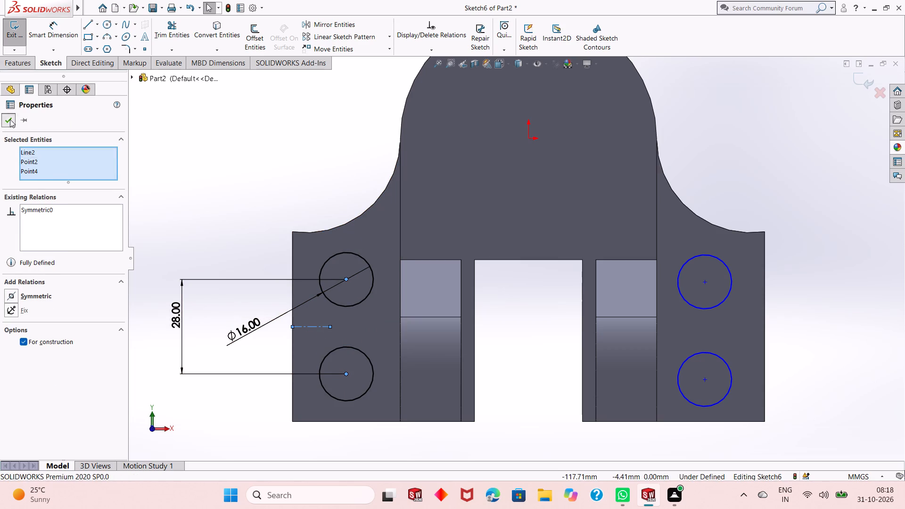
click(345, 281)
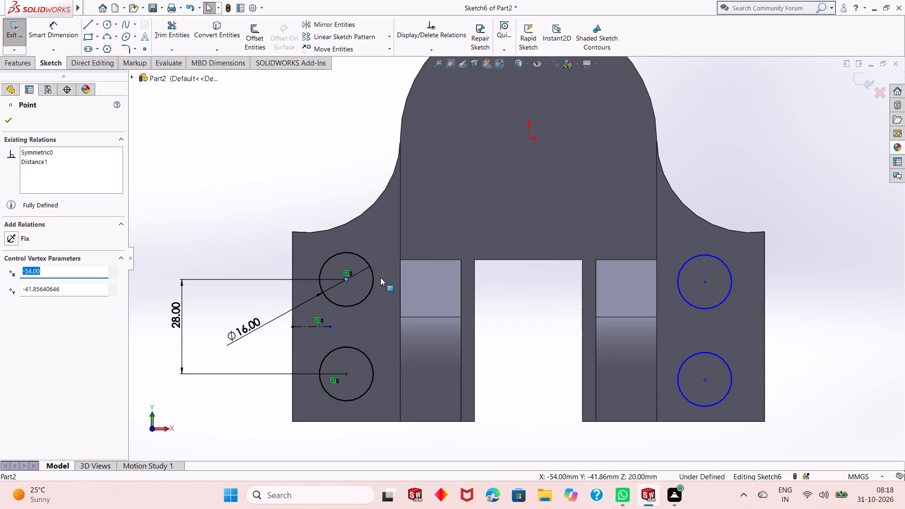
key(Escape)
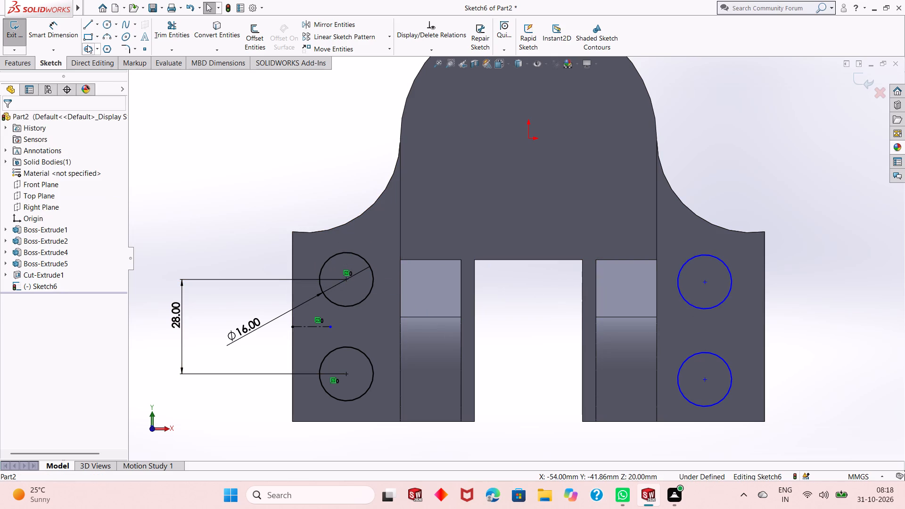
Dimension the vertical distance between the two right-wing circle centres as 28 mm.
click(69, 32)
click(707, 280)
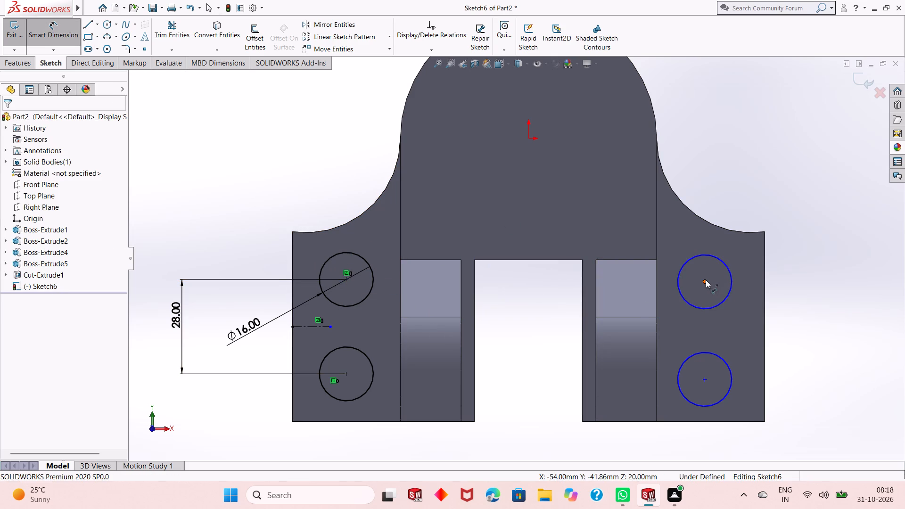
click(706, 376)
click(706, 381)
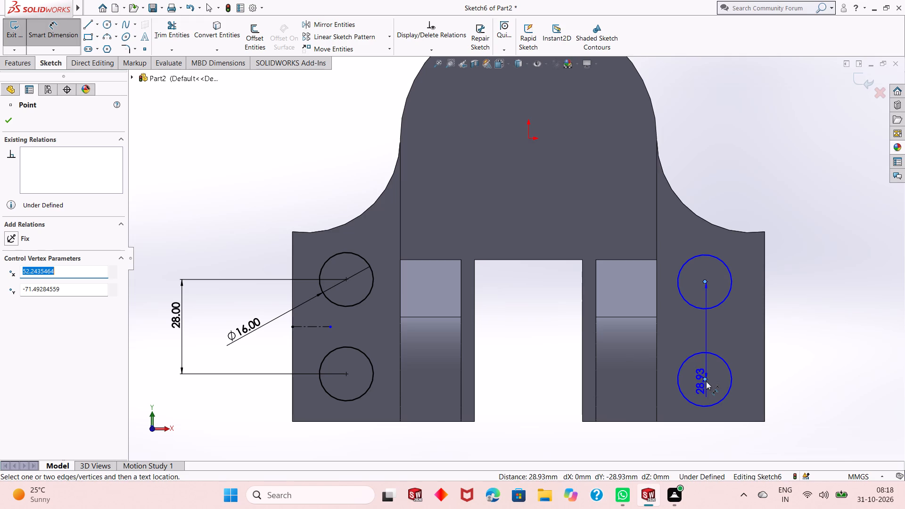
click(845, 337)
text(28)
key(Return)
key(Escape)
key(Escape)
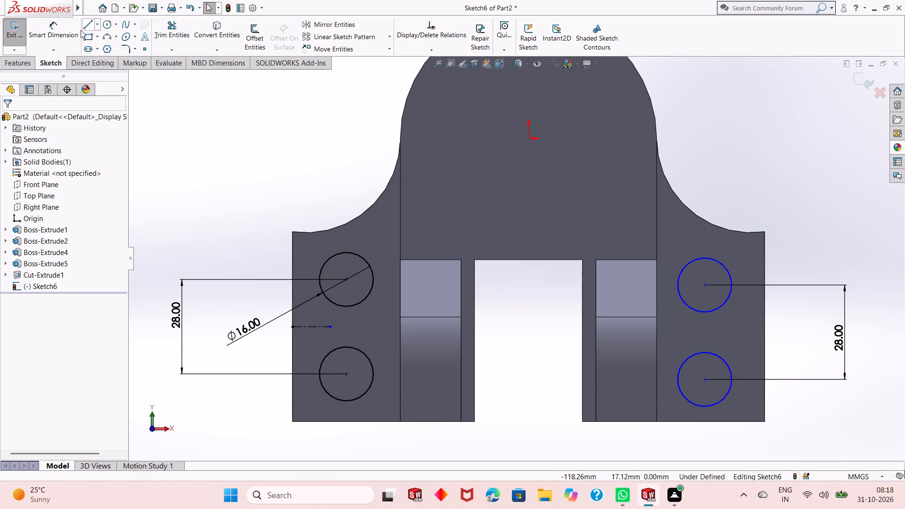
Add a horizontal relation between the upper left-wing and upper right-wing circle centres.
click(347, 279)
ctrl+click(704, 287)
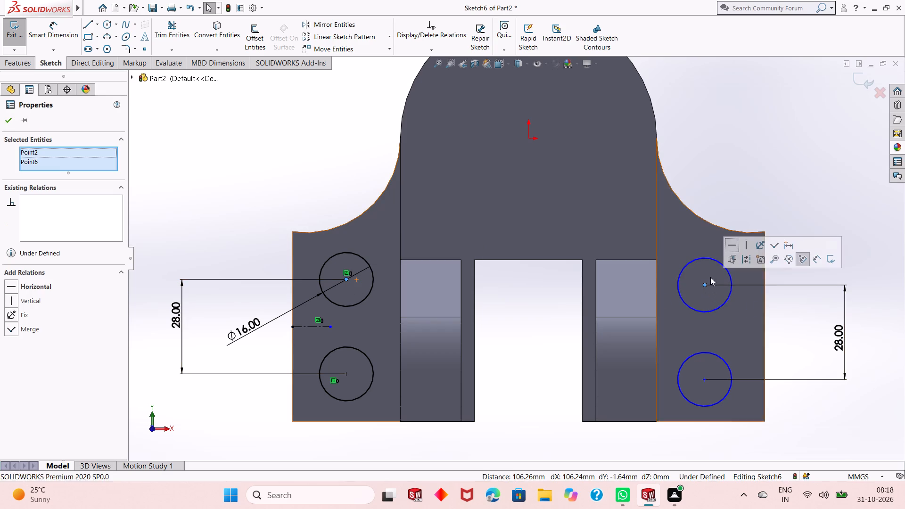
click(735, 246)
click(739, 192)
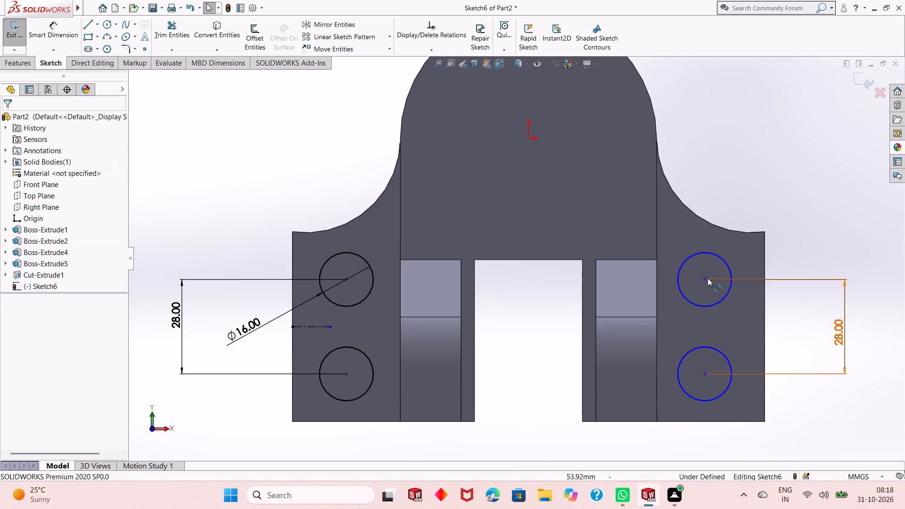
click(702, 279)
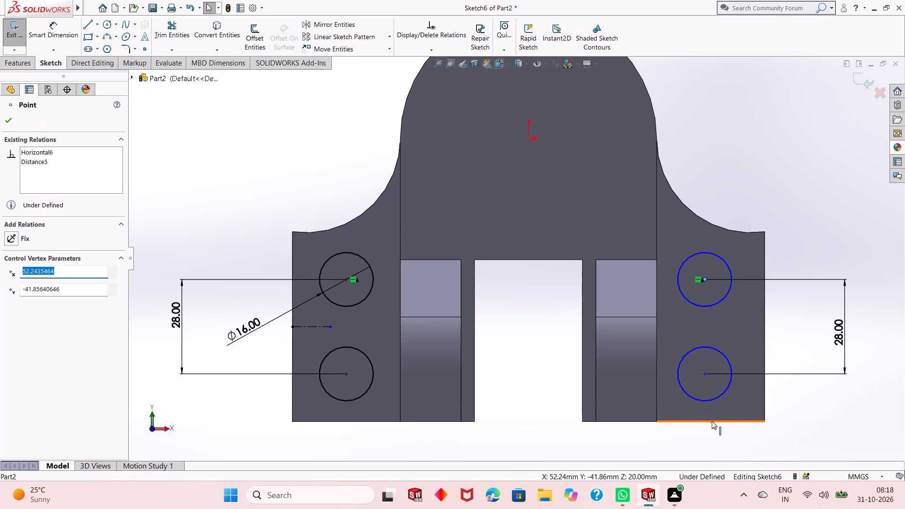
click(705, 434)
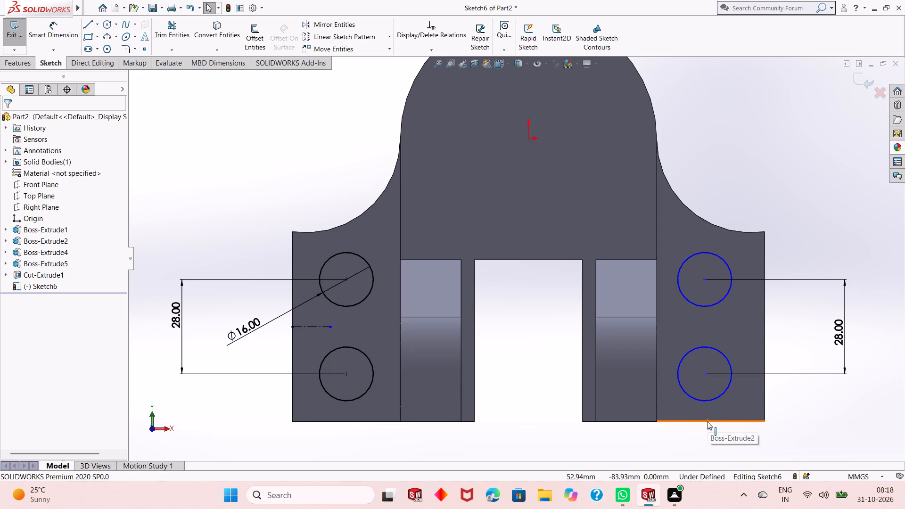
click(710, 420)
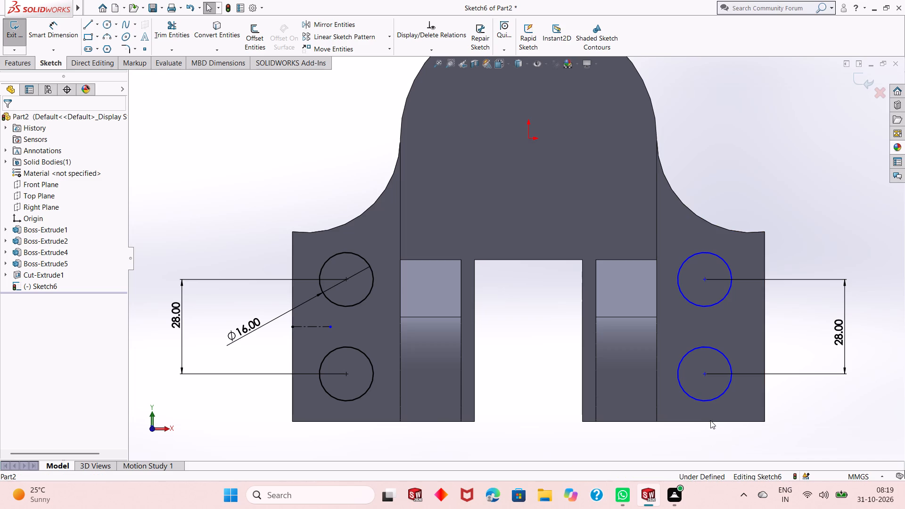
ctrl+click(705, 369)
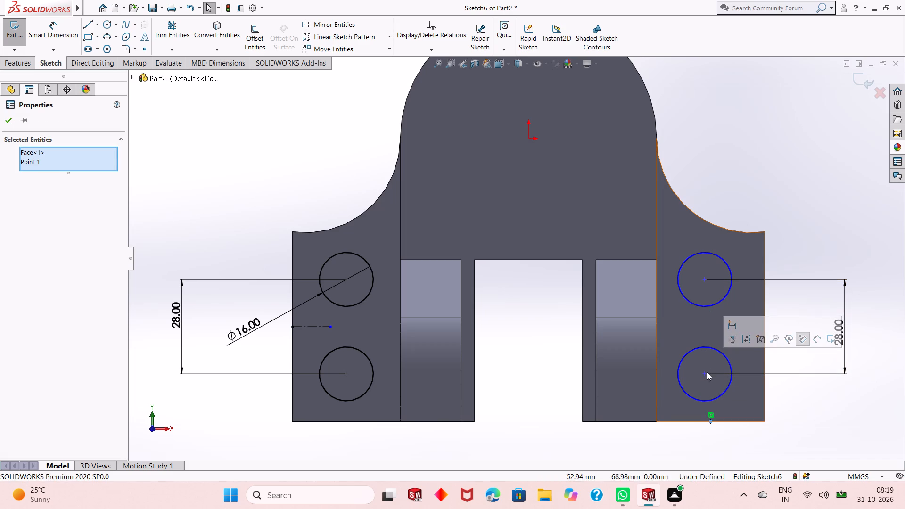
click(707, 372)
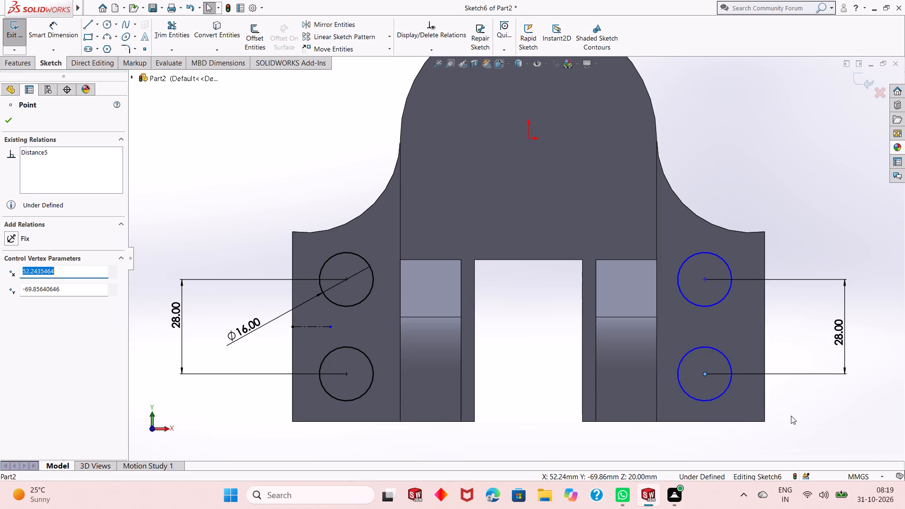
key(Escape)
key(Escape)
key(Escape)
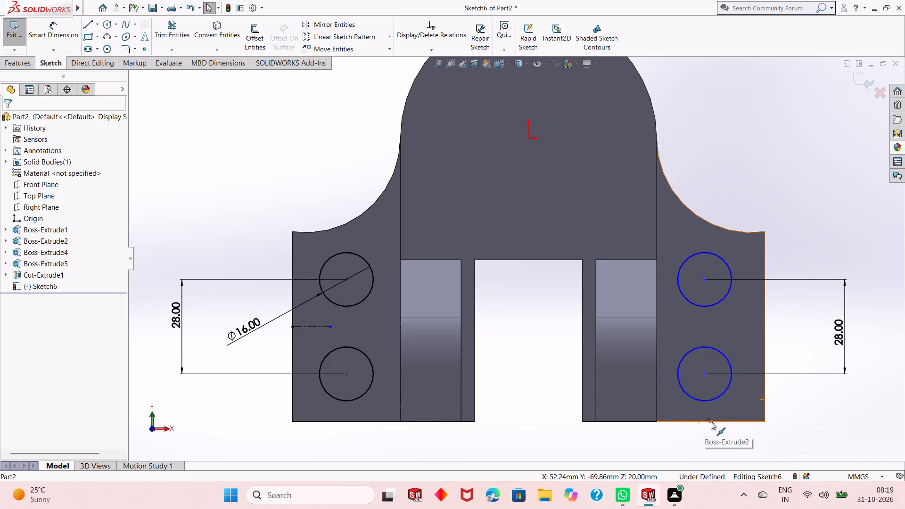
Add a vertical relation aligning both right-wing circle centres with the midpoint of that wing's bottom edge.
click(711, 421)
ctrl+click(706, 374)
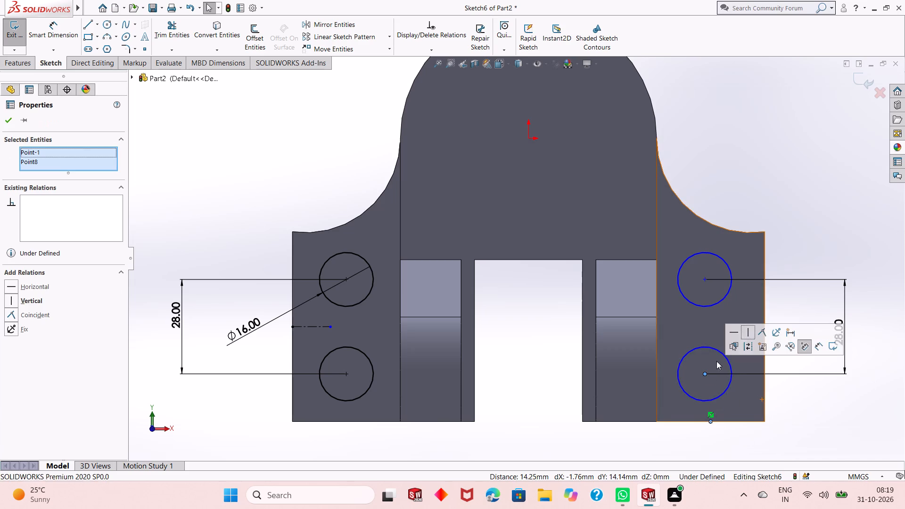
click(746, 328)
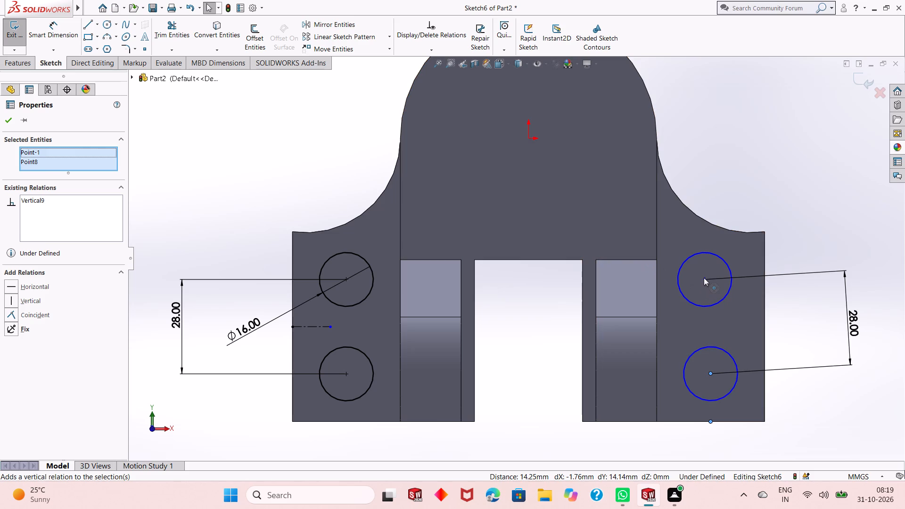
key(ctrl+z)
ctrl+click(704, 278)
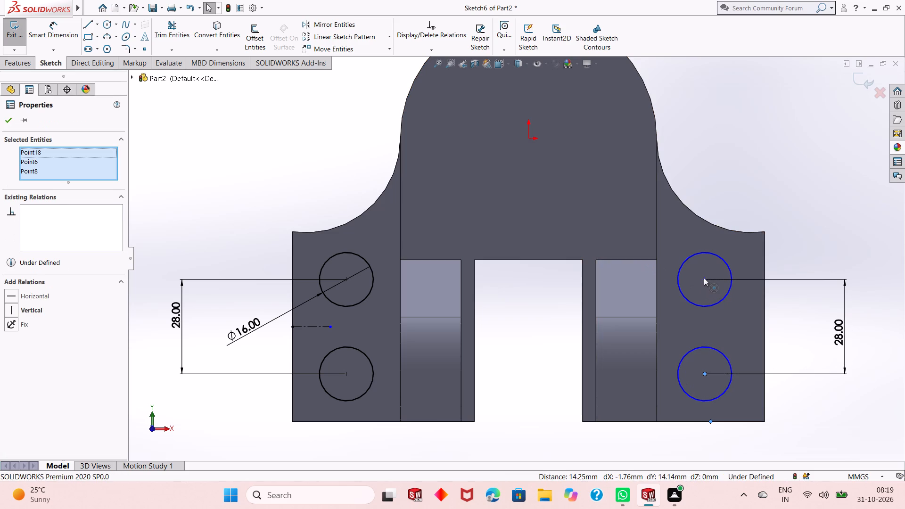
click(19, 305)
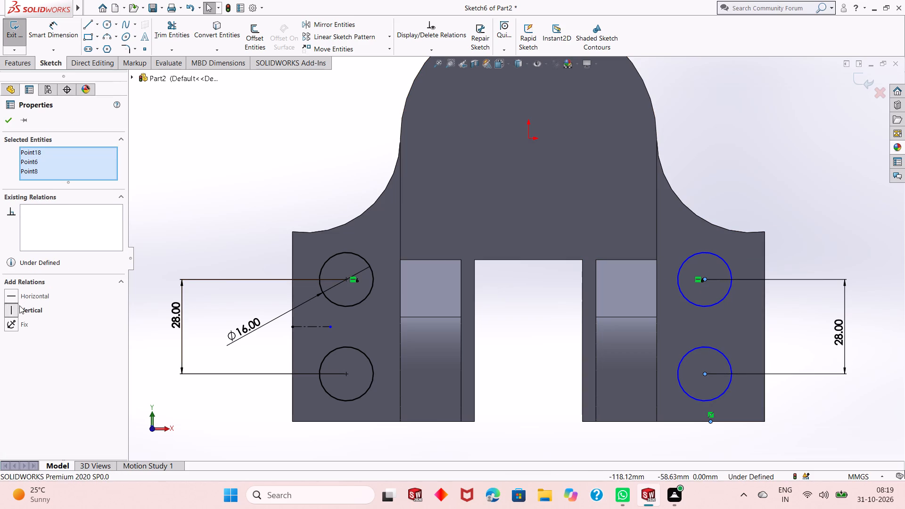
click(8, 125)
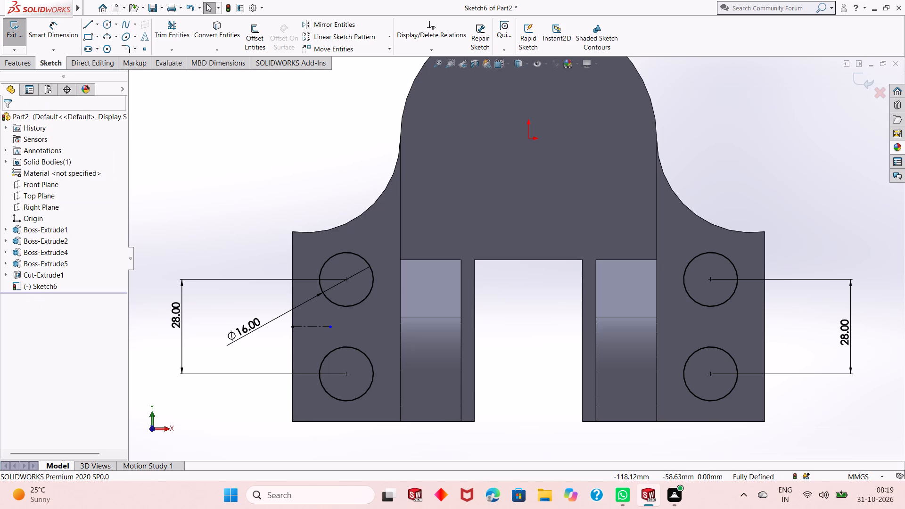
Cut-extrude the four wing circles from the sketch plane with a Blind depth of 18 mm.
click(23, 63)
click(158, 39)
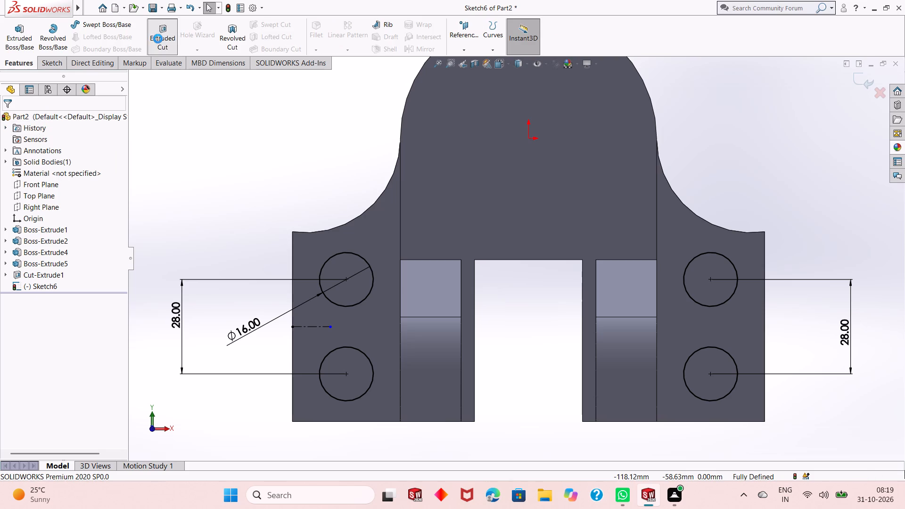
scroll(408, 271, up, 2)
middle_drag(465, 272, 499, 261)
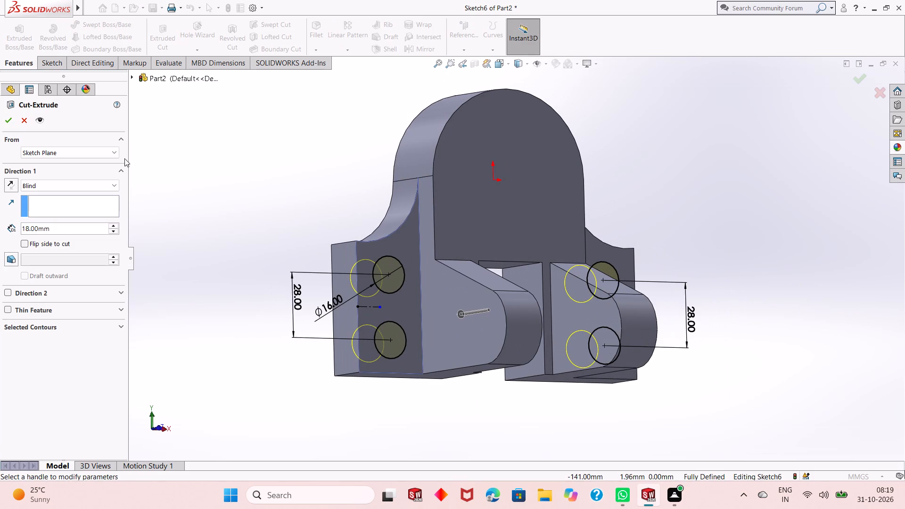
click(13, 124)
click(263, 230)
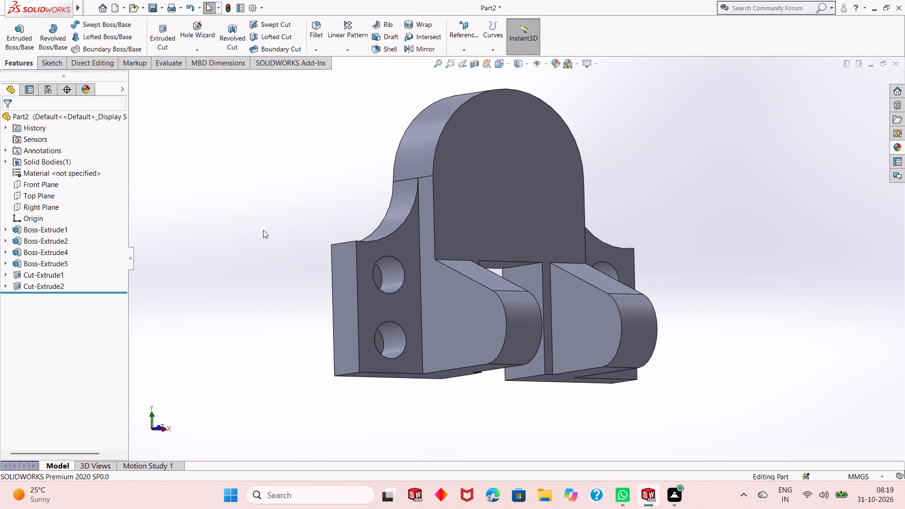
Change the end condition of the four wing holes' cut to Through All.
middle_drag(342, 260, 332, 274)
click(48, 289)
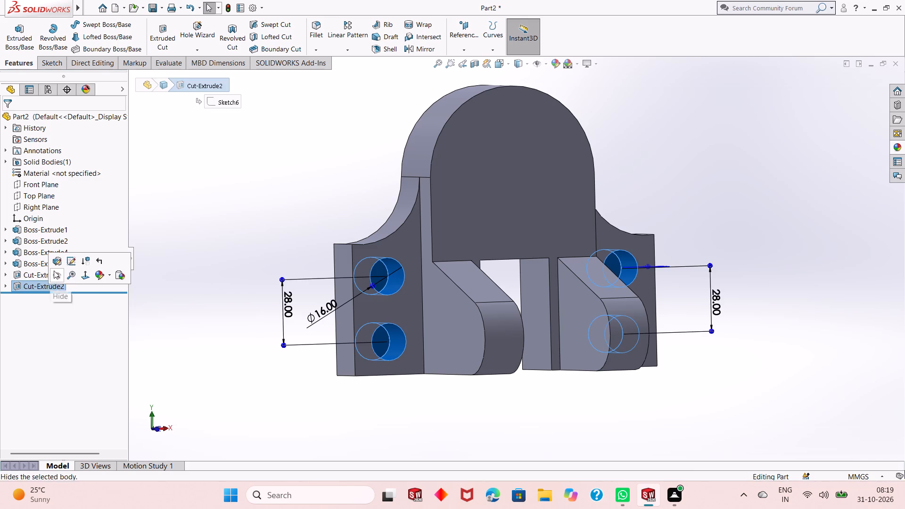
click(56, 261)
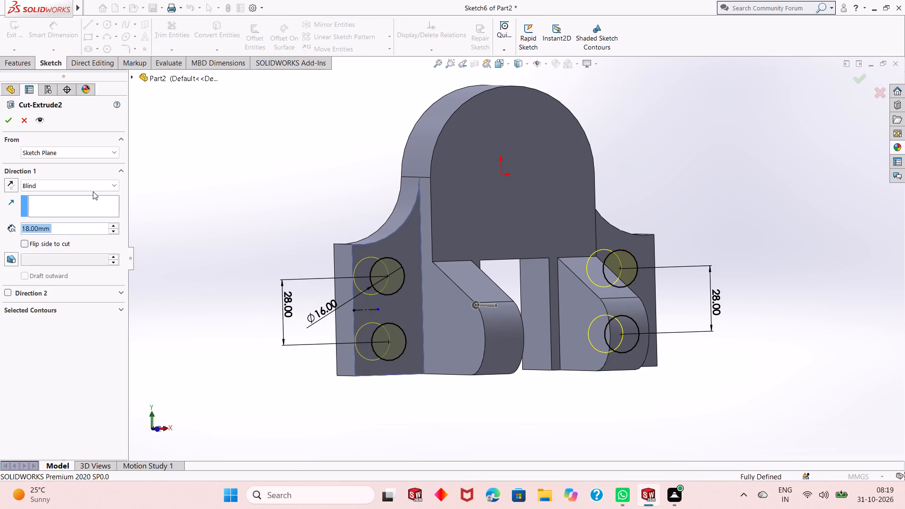
click(97, 188)
click(99, 198)
click(100, 187)
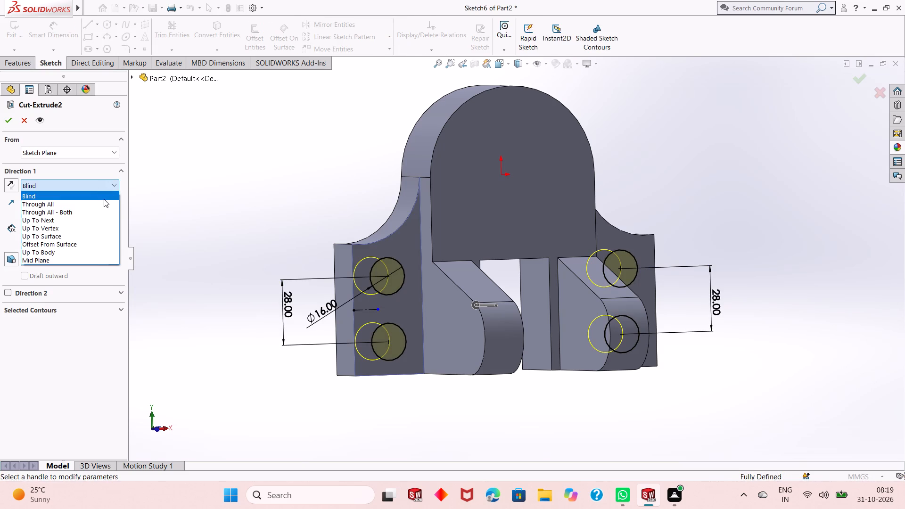
click(104, 200)
click(4, 121)
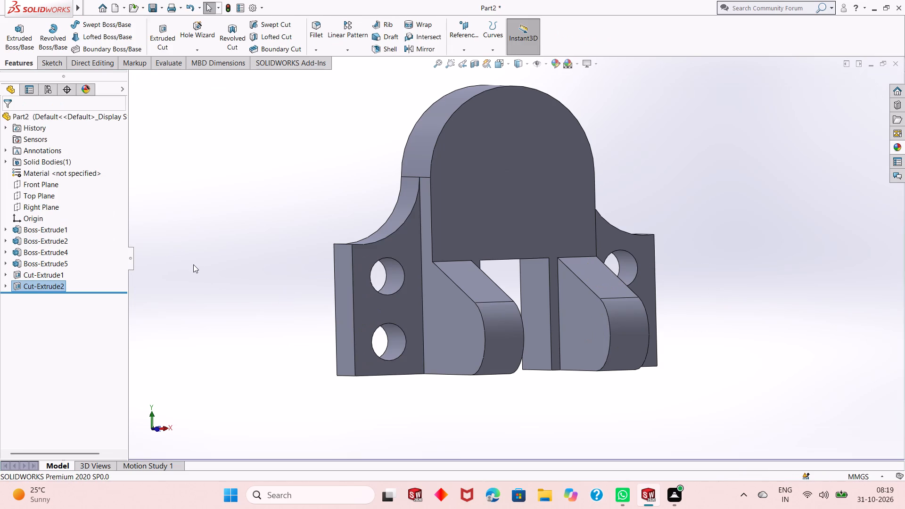
On the left projection's outer side face, sketch a circle about 23 mm in diameter, concentric with the rounded end.
middle_drag(504, 386, 549, 381)
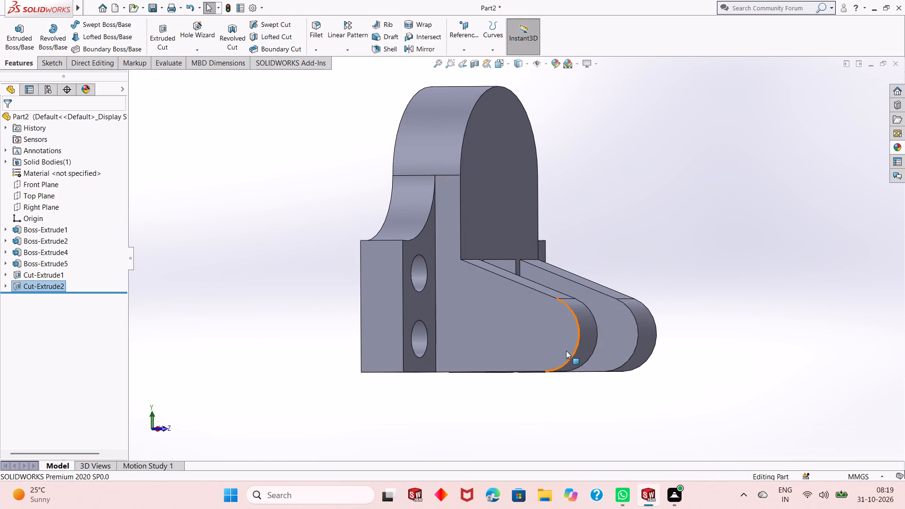
click(566, 349)
click(613, 324)
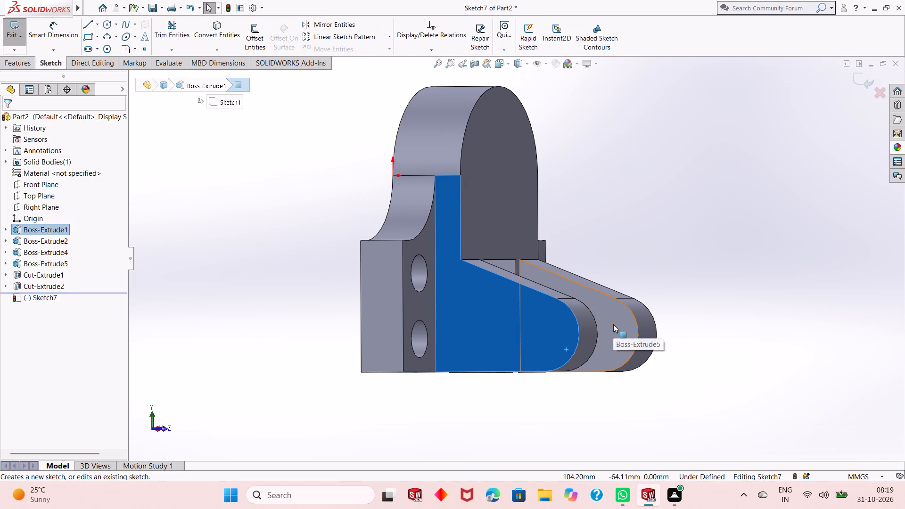
key(ctrl+8)
click(614, 328)
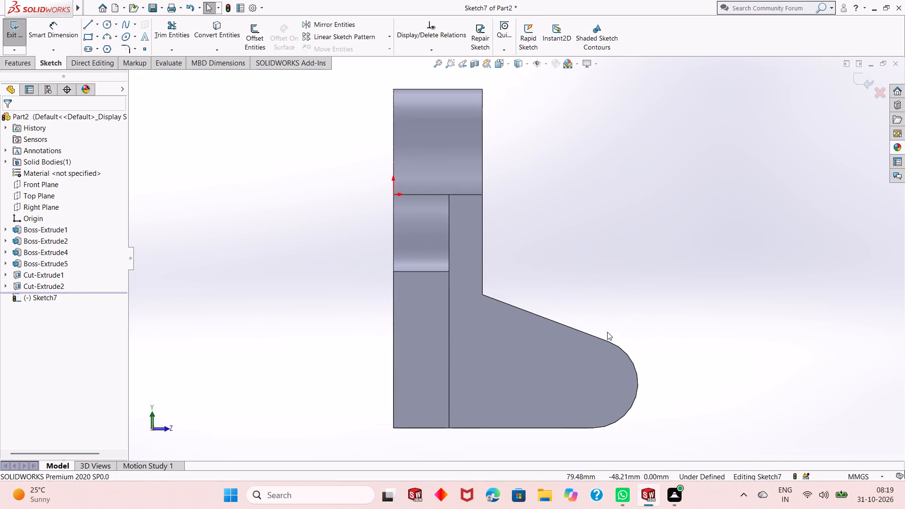
scroll(537, 391, up, 2)
scroll(537, 405, down, 1)
click(105, 23)
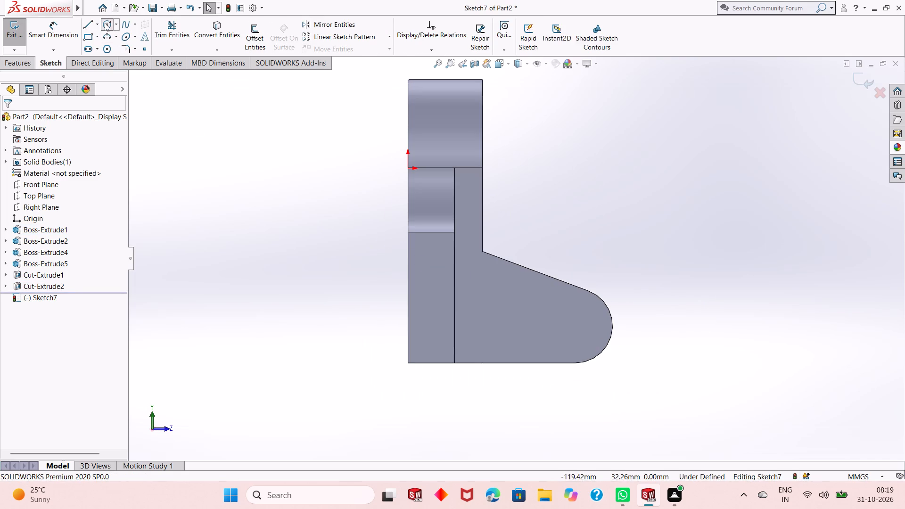
click(575, 325)
click(554, 342)
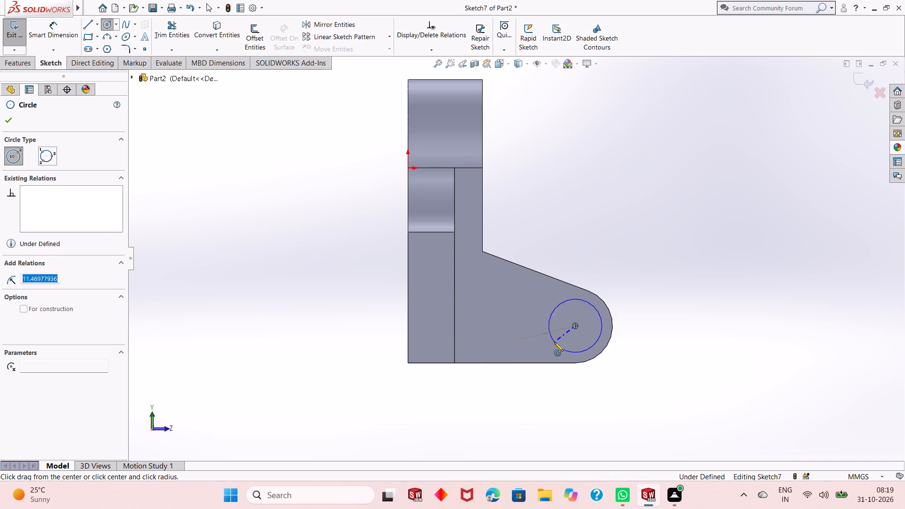
right_click(676, 297)
click(692, 306)
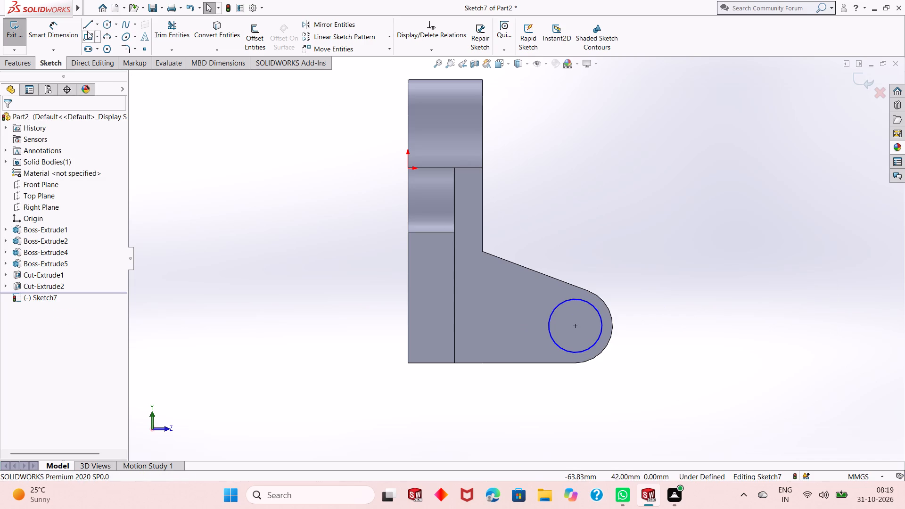
Dimension the circle on the projection's side face with a diameter of 16 mm.
click(67, 31)
click(591, 349)
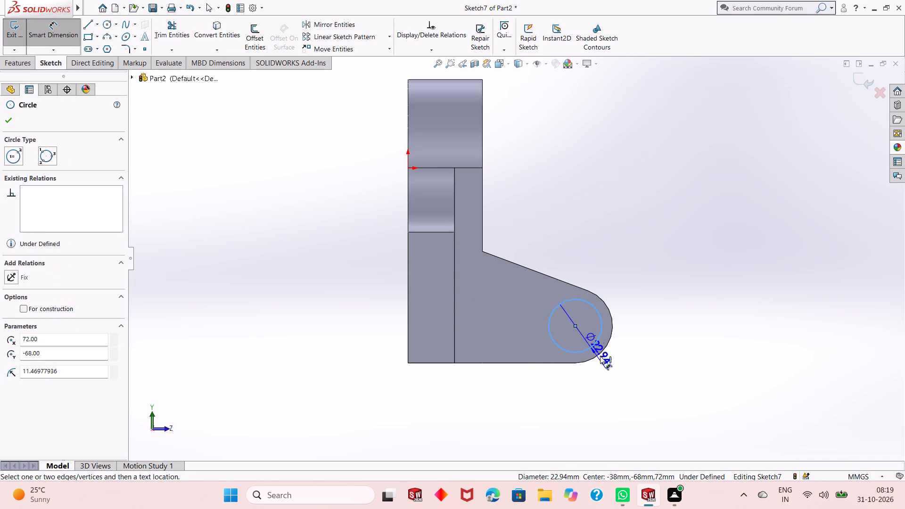
click(647, 411)
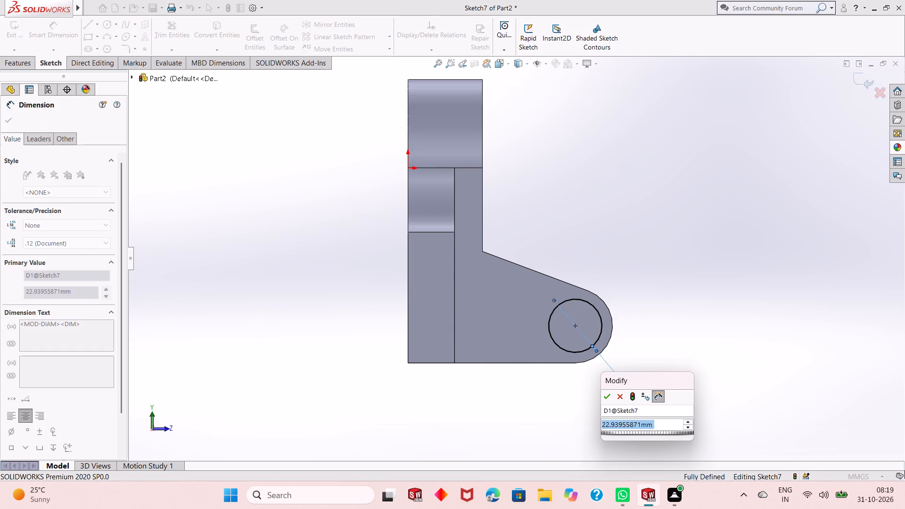
text(16)
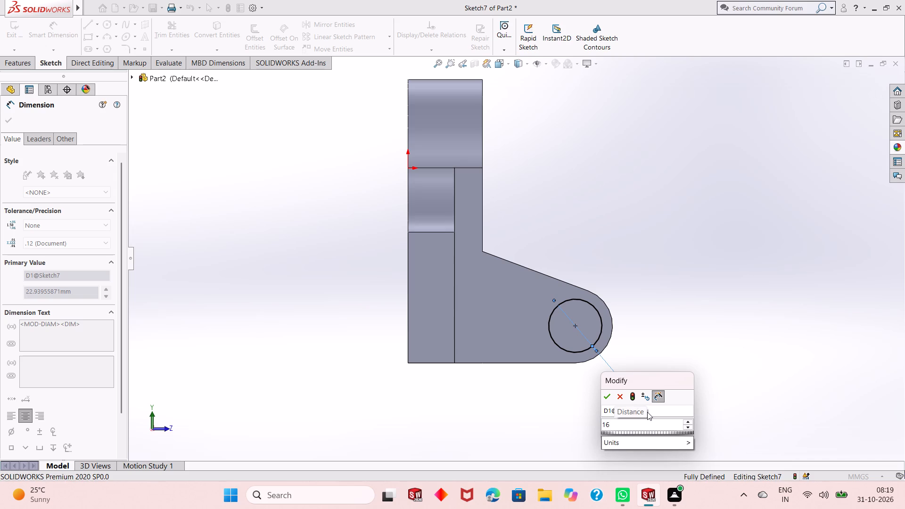
key(Return)
right_click(627, 253)
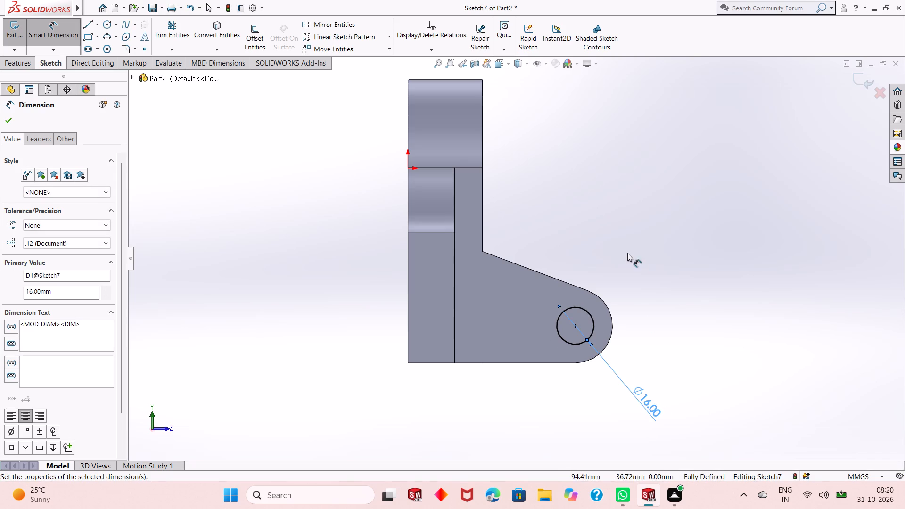
click(653, 285)
Cut-extrude the 16 mm circle Through All so that it pierces both sloping projections.
click(28, 66)
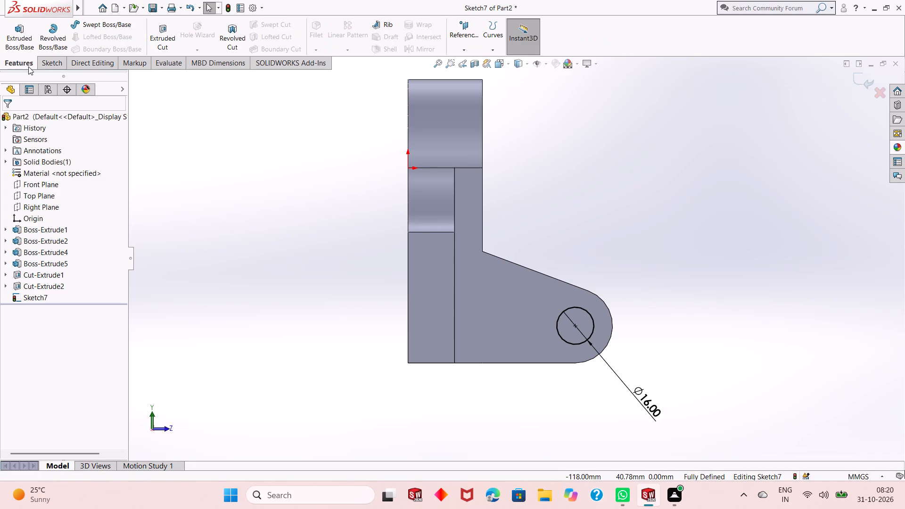
click(172, 41)
scroll(494, 350, up, 2)
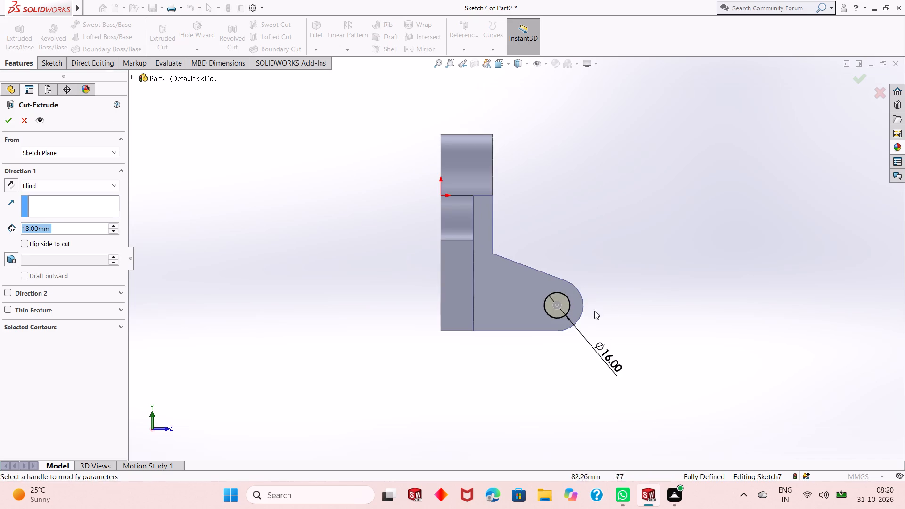
middle_drag(614, 303, 572, 346)
click(60, 187)
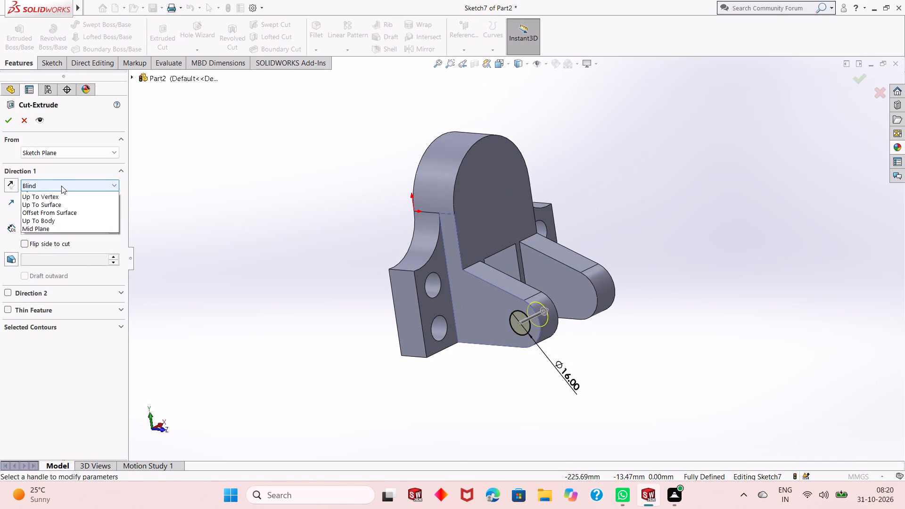
click(69, 203)
click(8, 120)
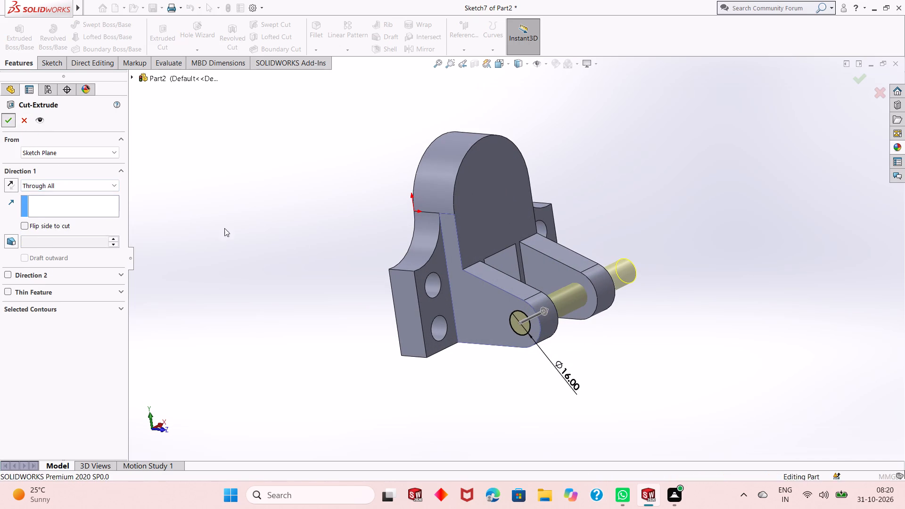
click(365, 299)
On the front face of the round-topped body, sketch a circle about 35 mm in diameter centred on the origin.
click(482, 197)
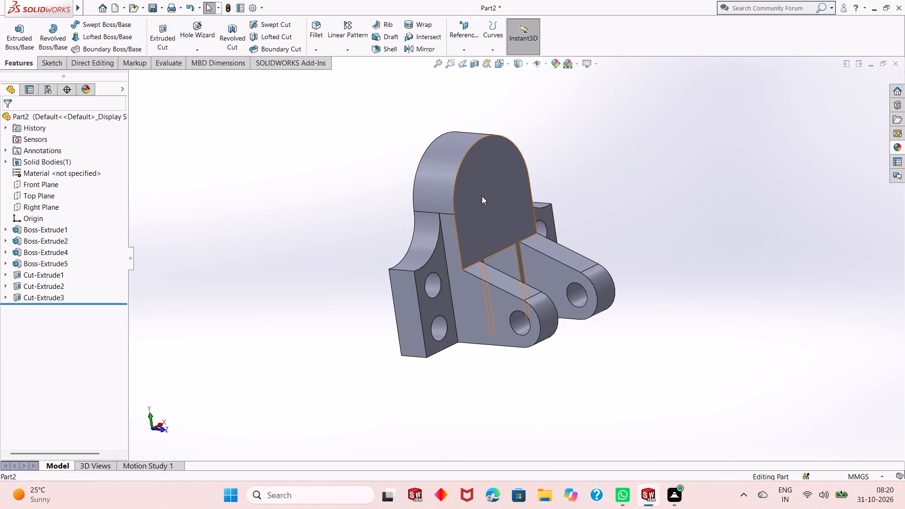
click(521, 175)
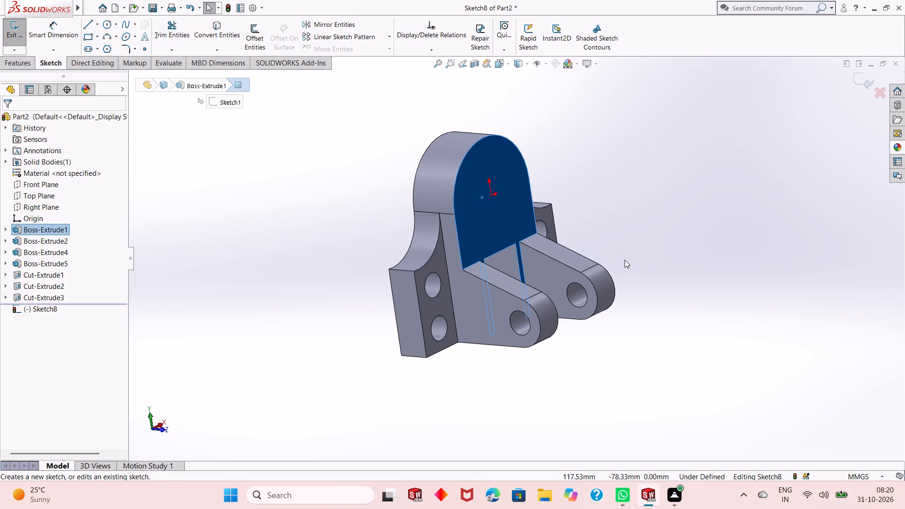
key(ctrl+8)
scroll(625, 260, up, 1)
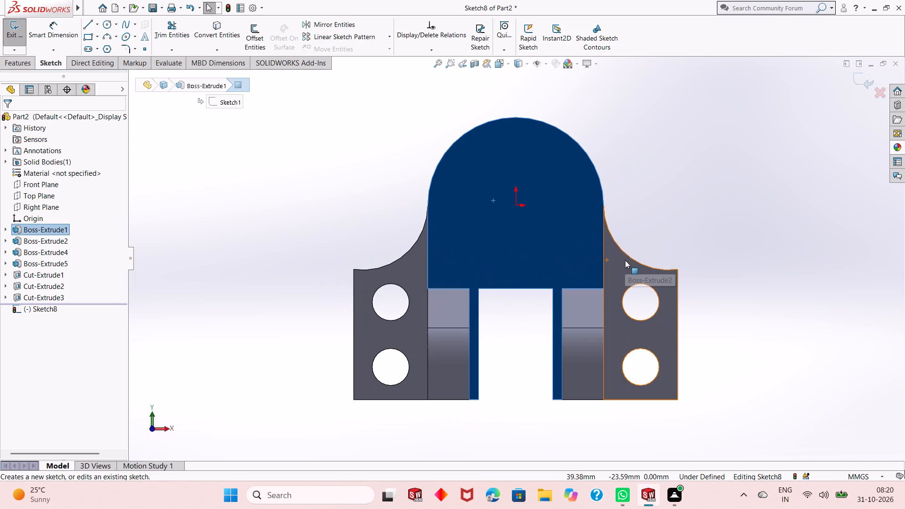
click(703, 164)
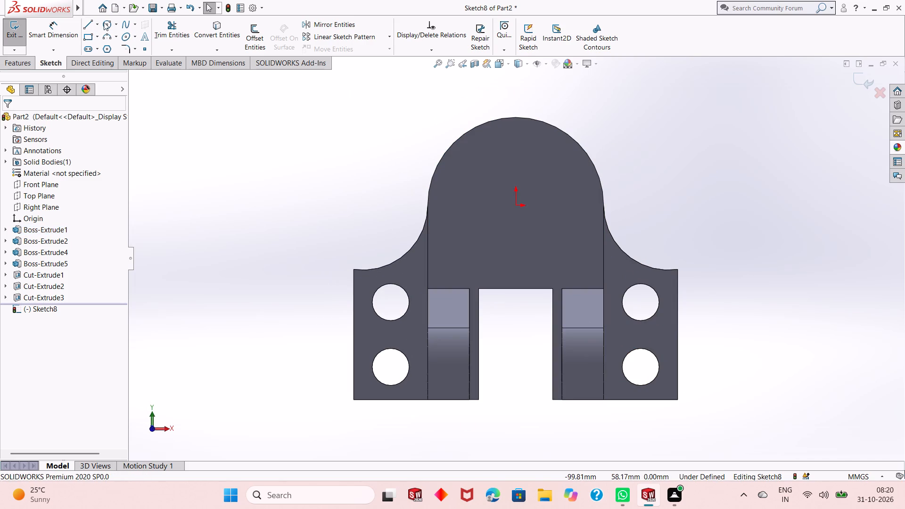
click(104, 22)
click(518, 207)
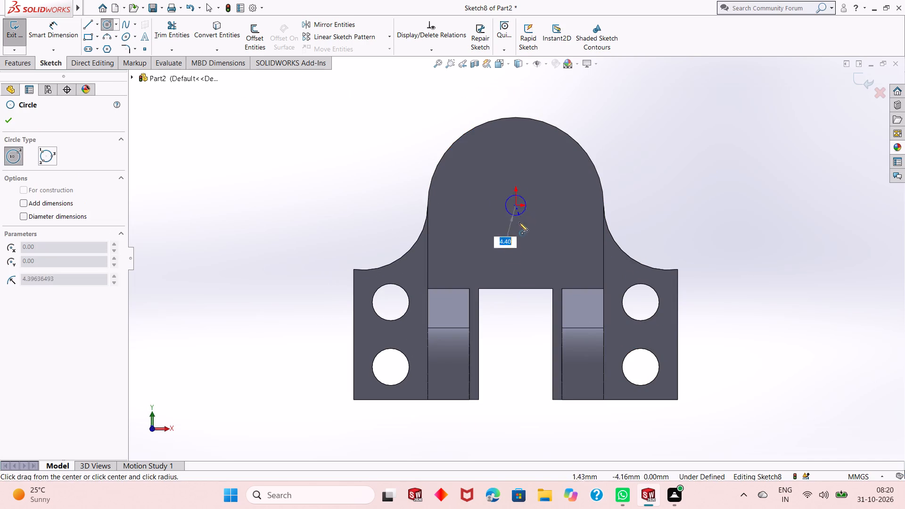
click(527, 245)
right_click(356, 169)
click(371, 176)
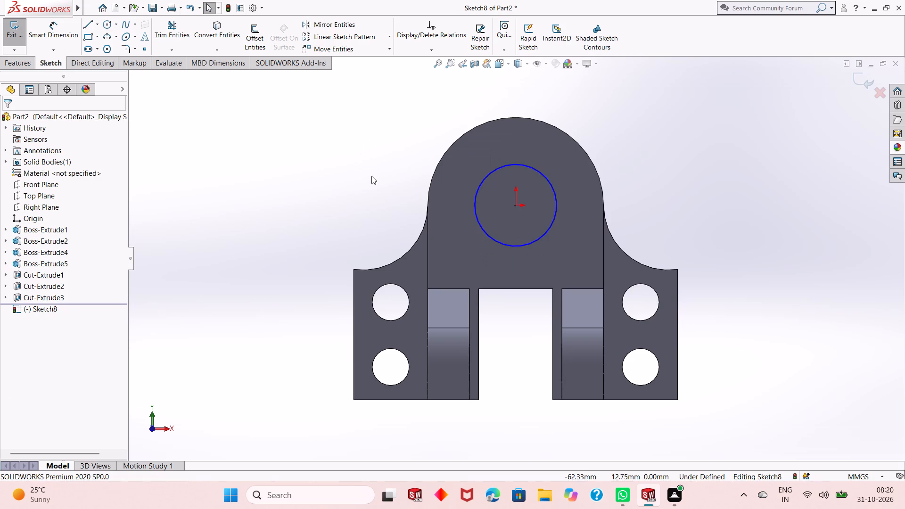
Dimension the circle on the front face with a diameter of 40 mm.
click(76, 37)
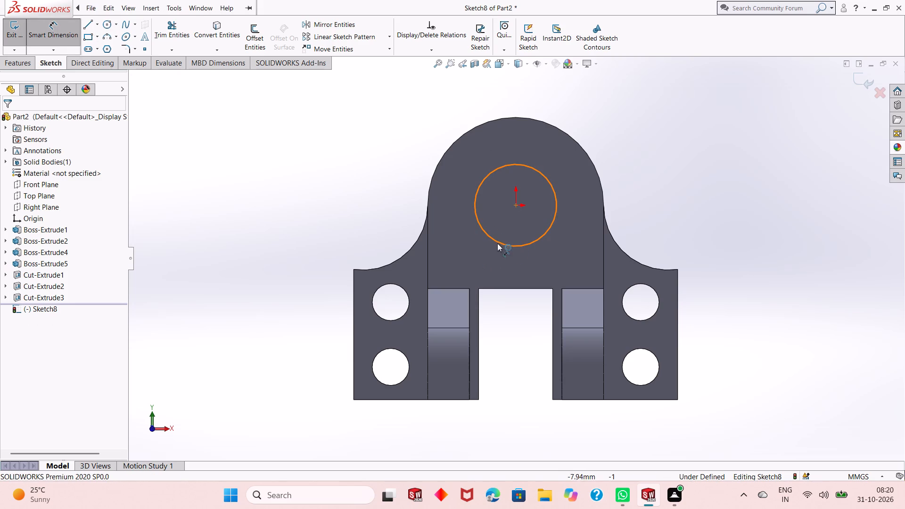
click(495, 243)
click(295, 294)
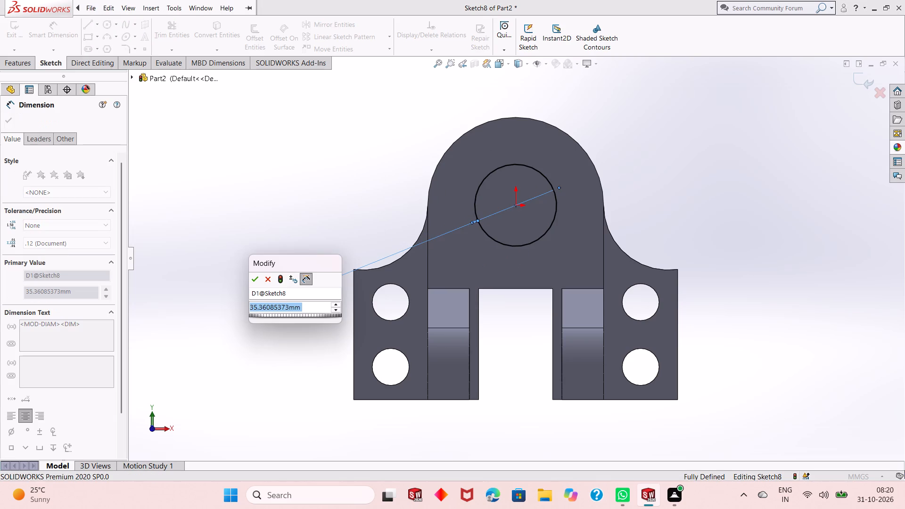
text(40)
key(Return)
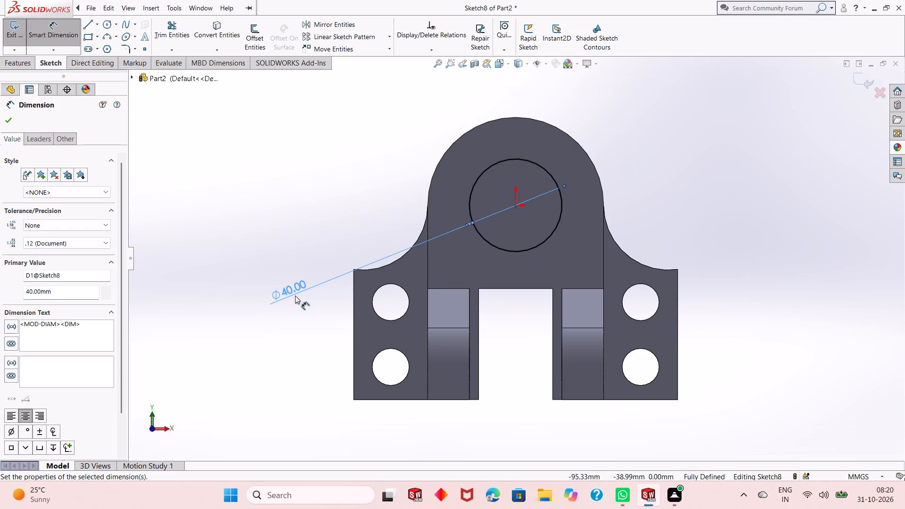
right_click(692, 196)
click(708, 229)
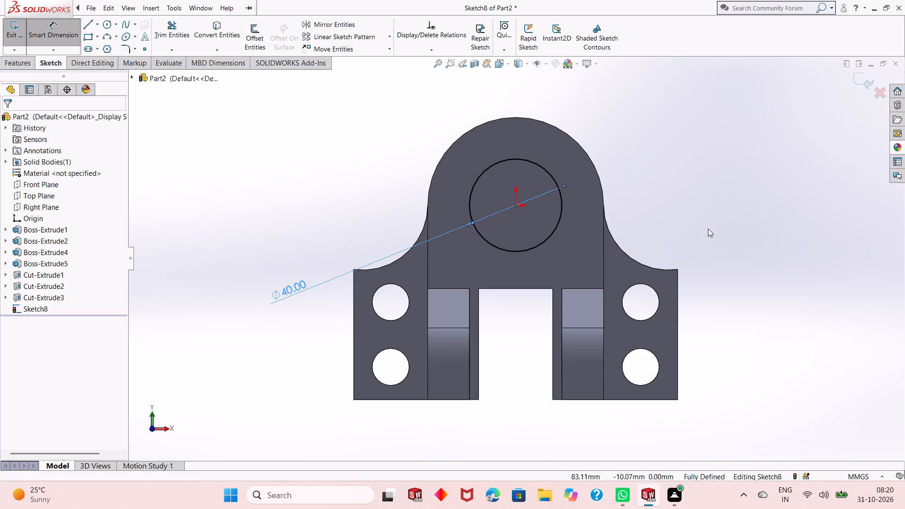
Cut-extrude the 40 mm circle Through All to bore the hole through the round-topped body.
click(29, 64)
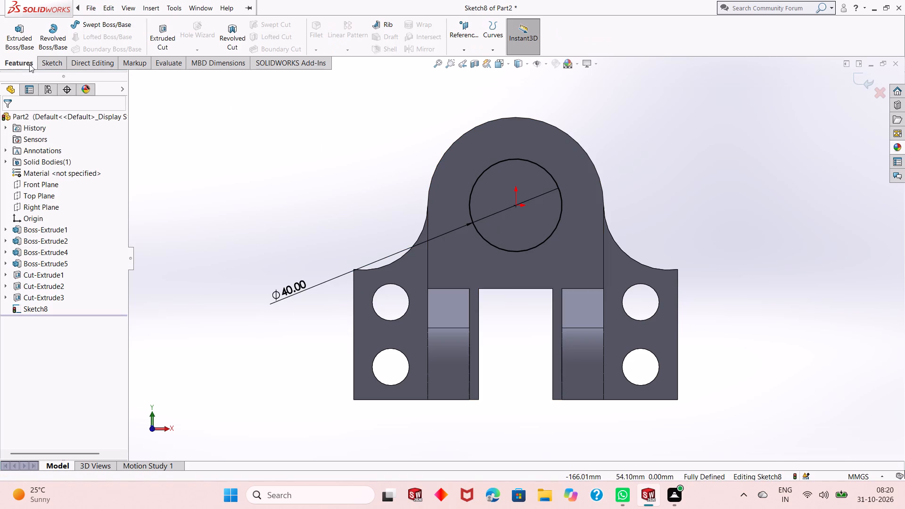
click(168, 41)
scroll(401, 246, up, 2)
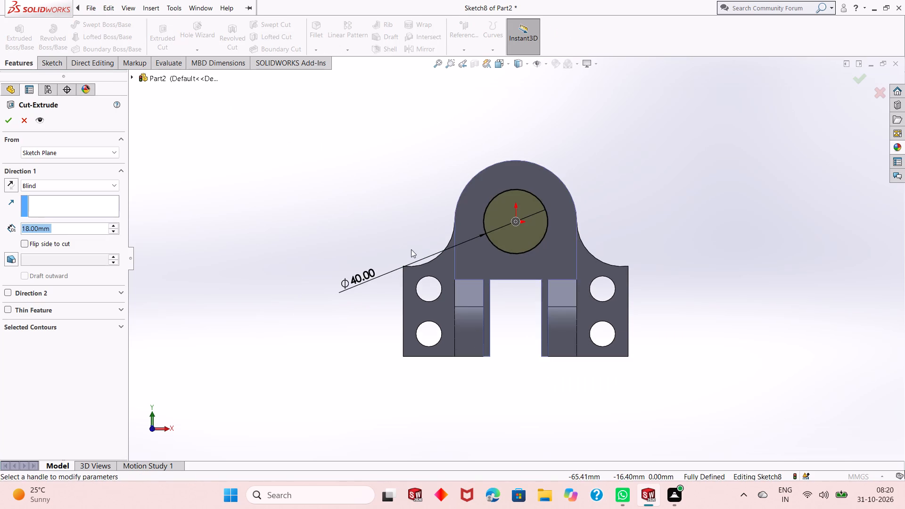
middle_drag(411, 249, 467, 253)
middle_drag(474, 255, 517, 315)
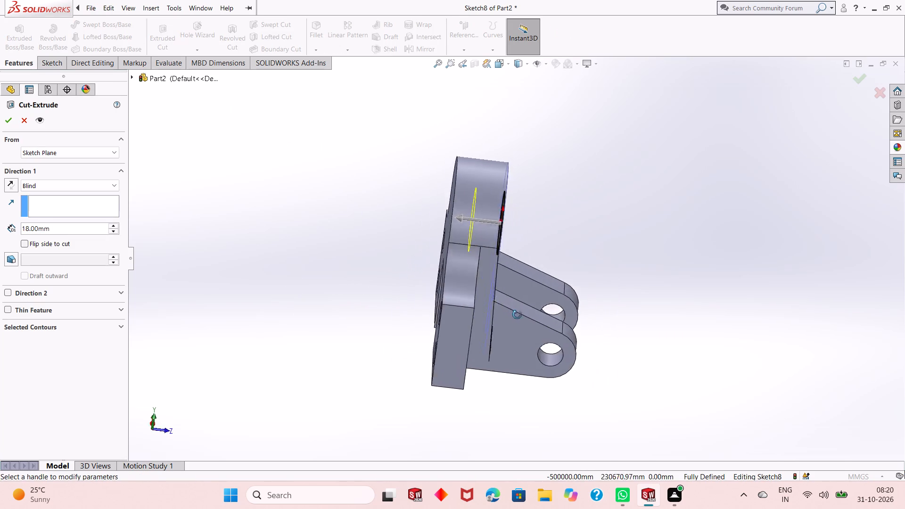
middle_drag(517, 315, 495, 266)
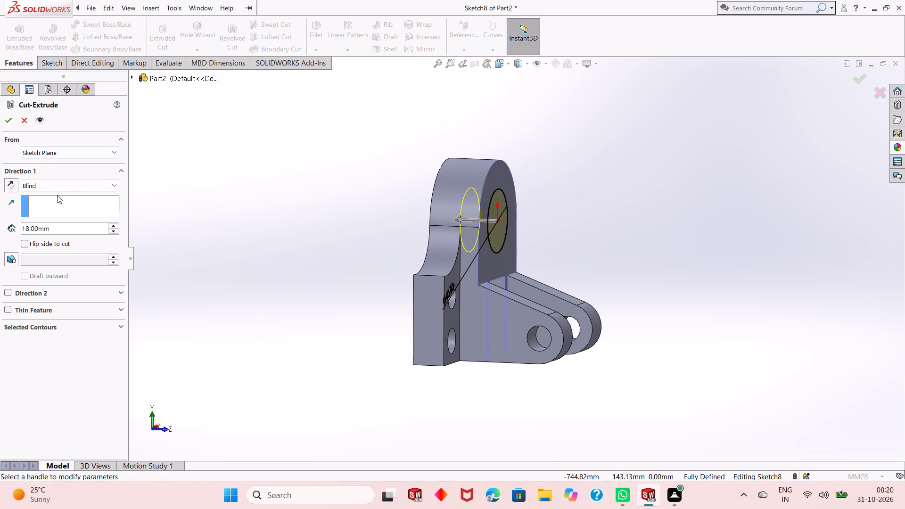
click(67, 186)
click(69, 200)
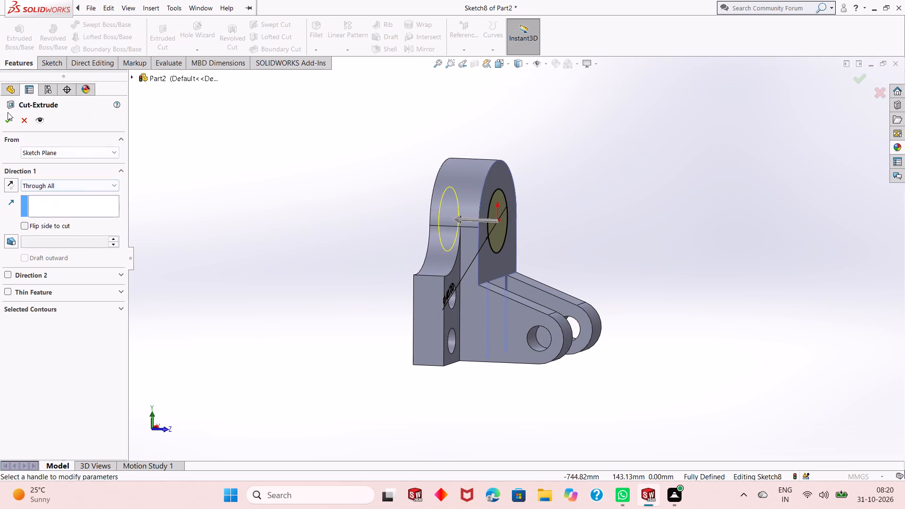
click(8, 117)
click(319, 179)
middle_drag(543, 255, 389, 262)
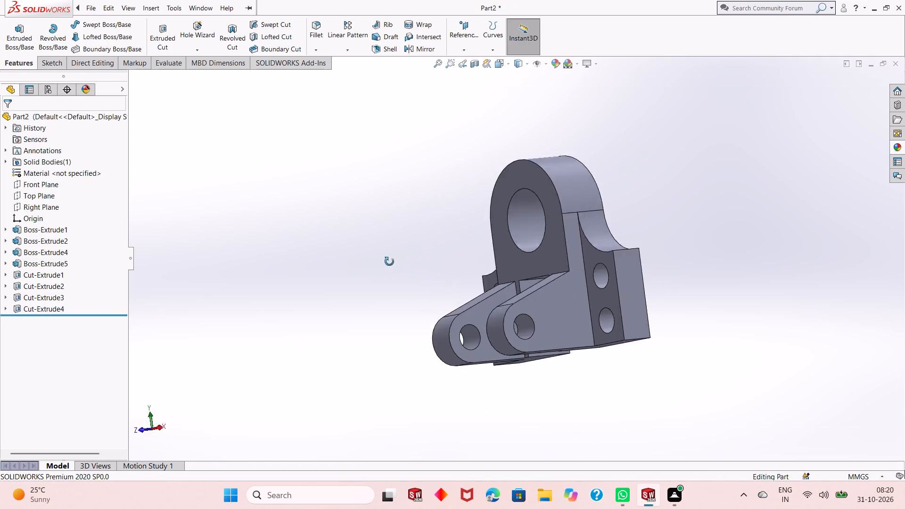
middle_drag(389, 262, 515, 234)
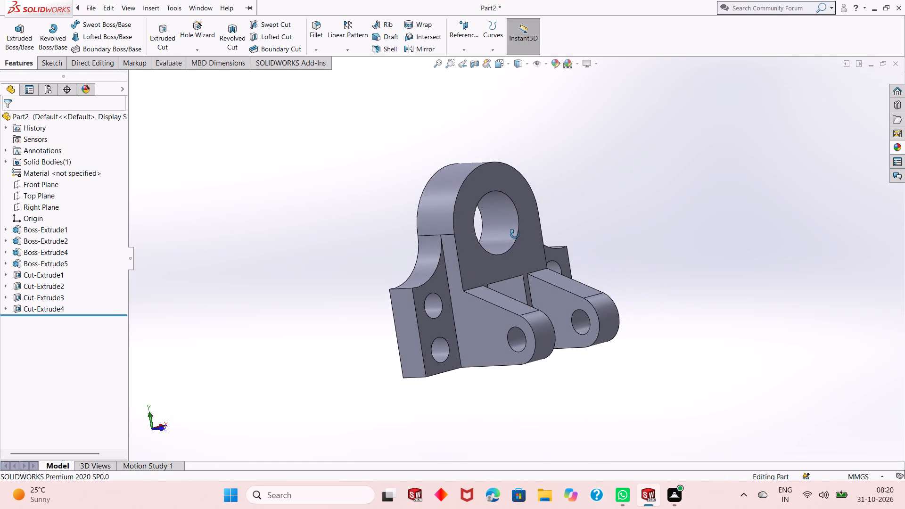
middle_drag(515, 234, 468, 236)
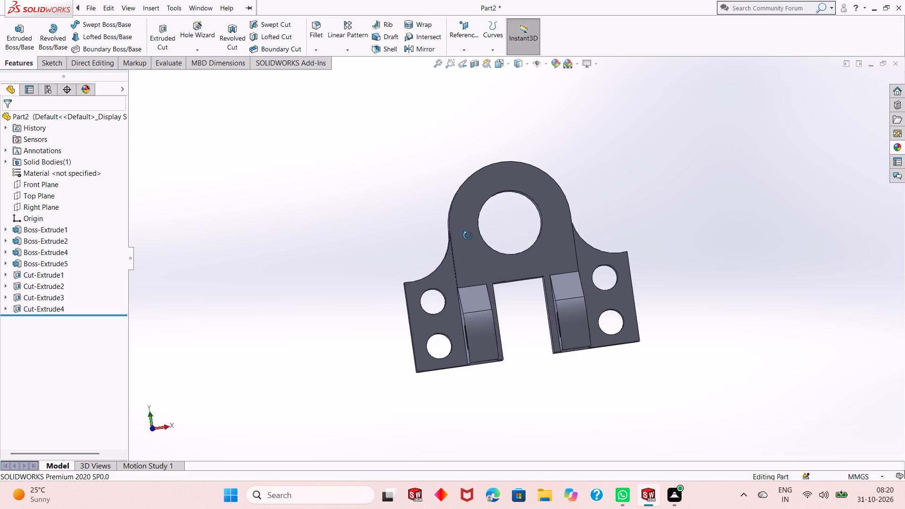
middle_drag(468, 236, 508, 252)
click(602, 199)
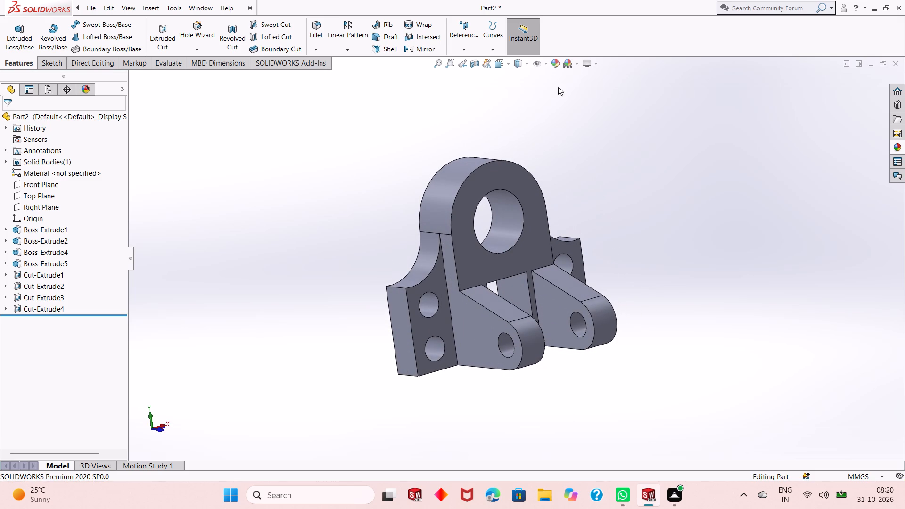
Colour the whole part dark magenta with a red value of 179.
click(559, 65)
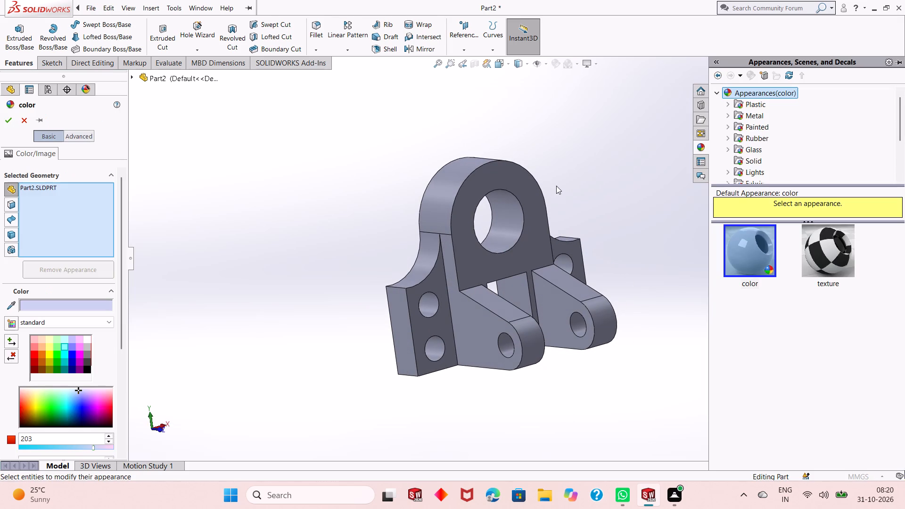
click(102, 397)
click(99, 403)
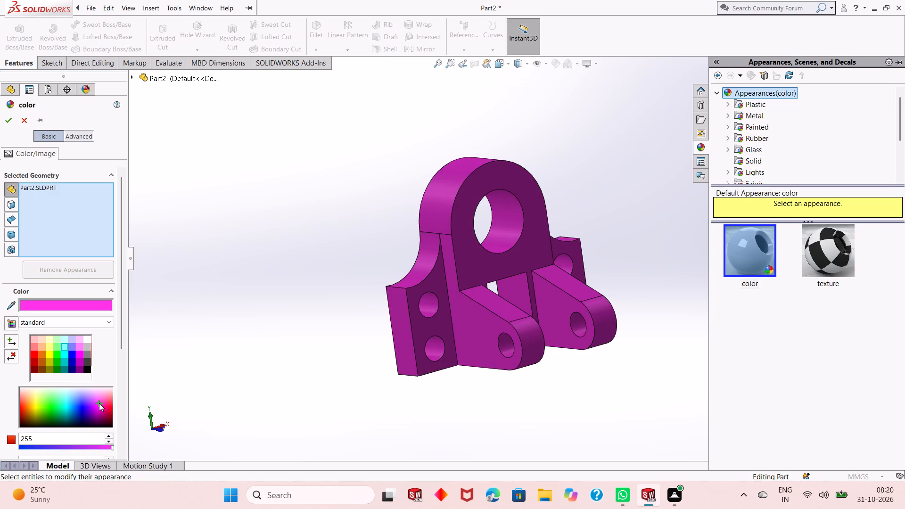
click(98, 394)
click(104, 407)
click(107, 397)
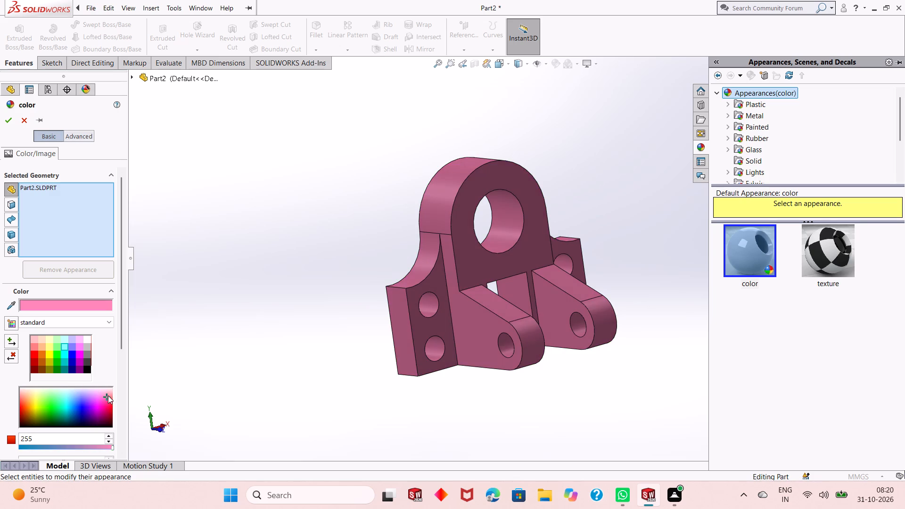
click(114, 400)
click(98, 411)
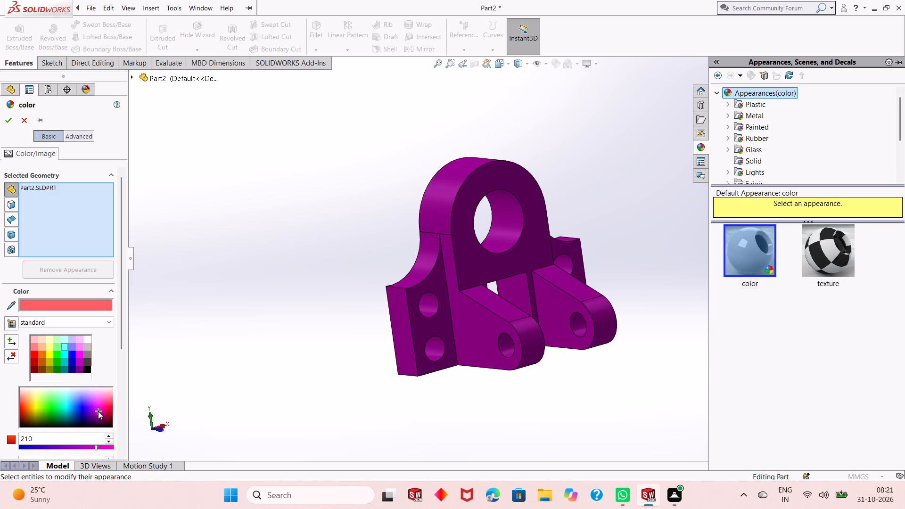
click(92, 420)
click(98, 415)
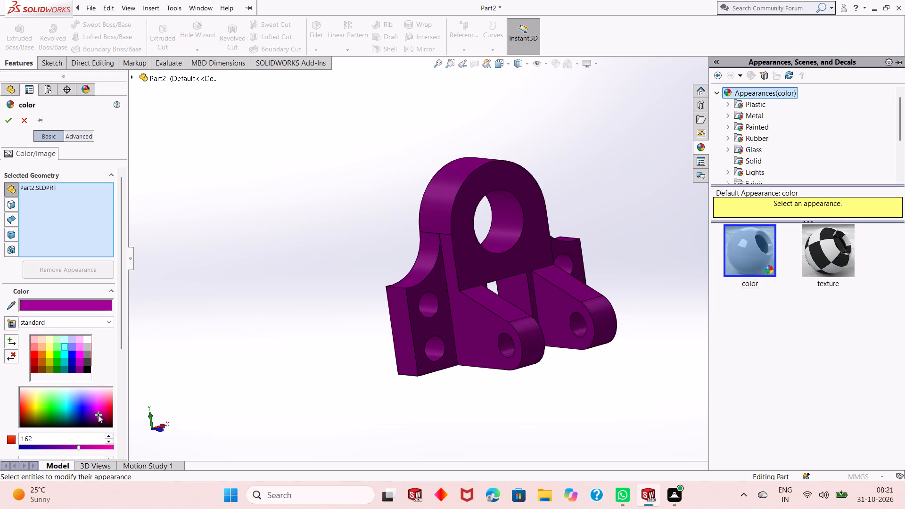
click(99, 413)
click(100, 413)
click(9, 118)
Apply the polished aluminum metal appearance to the cut feature of the four wing holes.
click(753, 115)
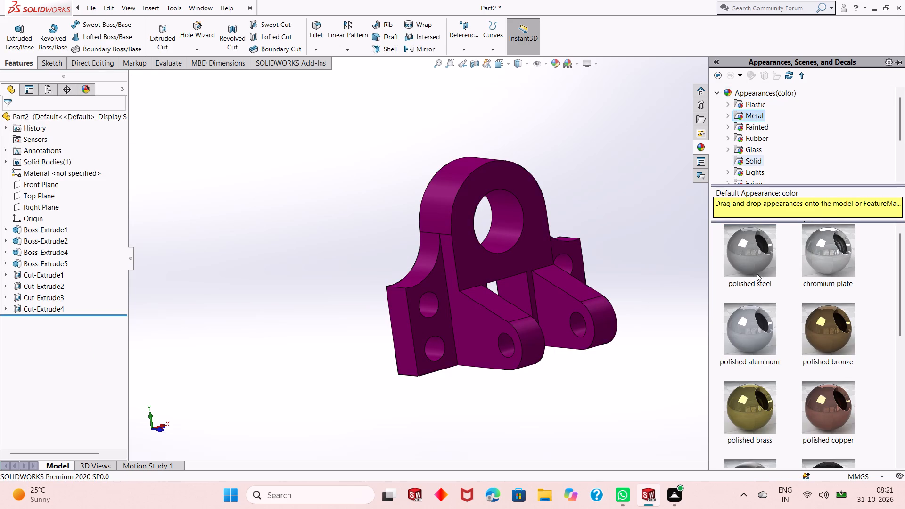
drag(757, 321, 467, 312)
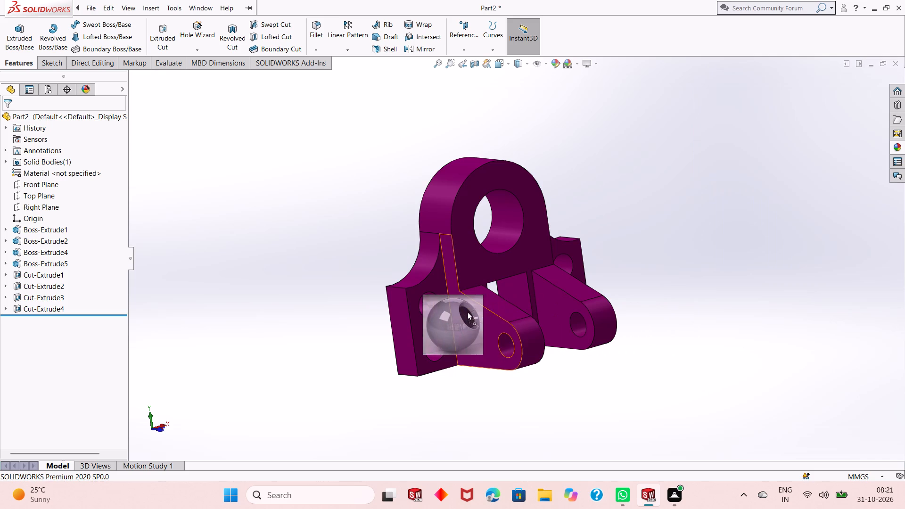
drag(467, 312, 425, 298)
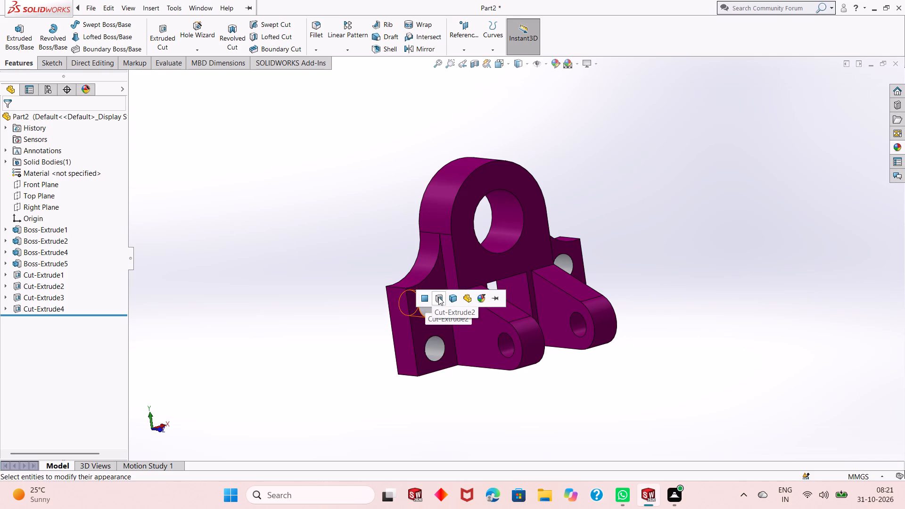
click(438, 297)
Apply the polished aluminum appearance to the 40 mm hole in the round-topped body.
click(897, 147)
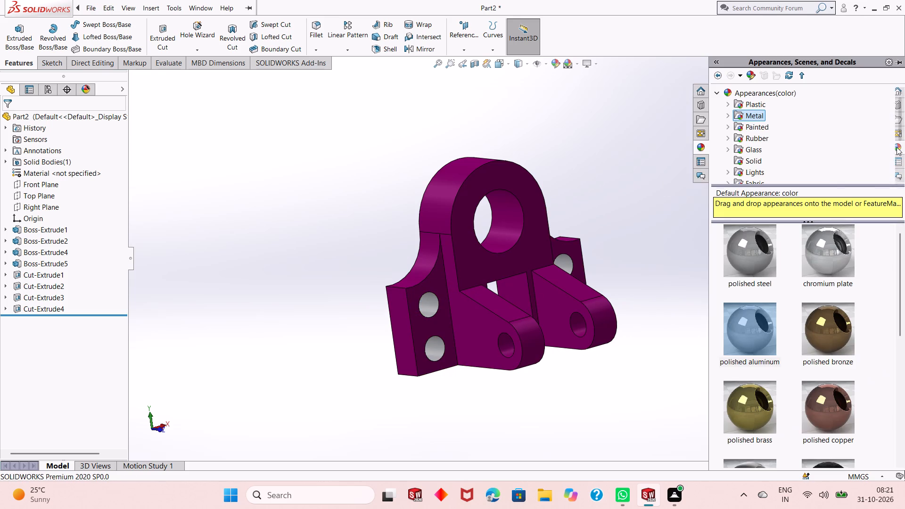
drag(750, 337, 573, 260)
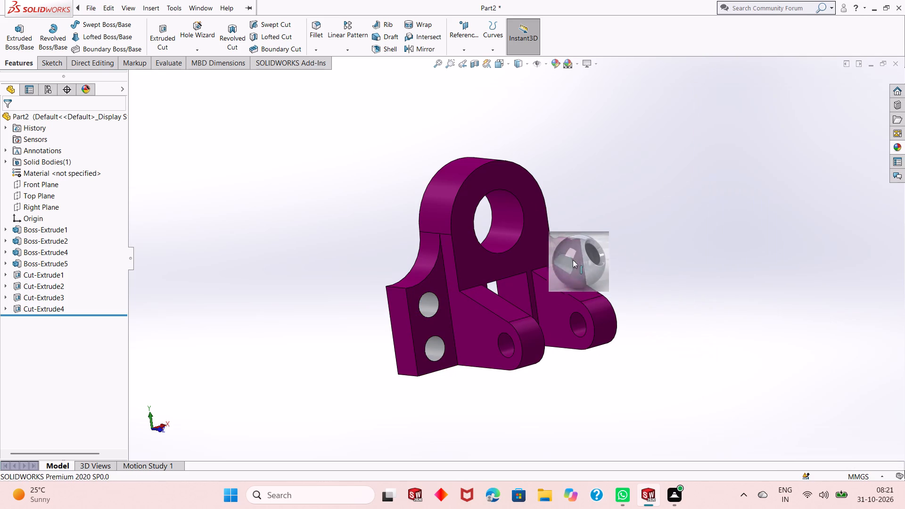
drag(573, 260, 508, 238)
click(507, 237)
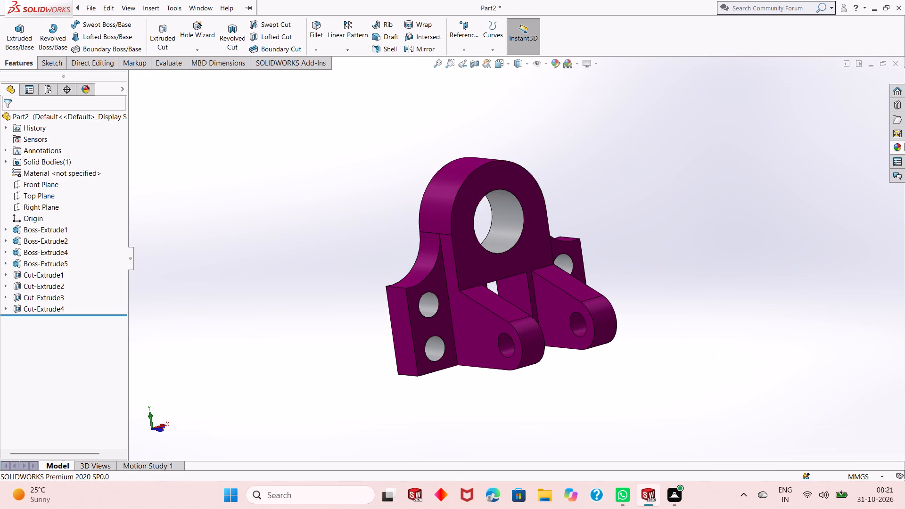
Apply the polished aluminum appearance to the cut feature of the cross hole through both projections.
click(896, 144)
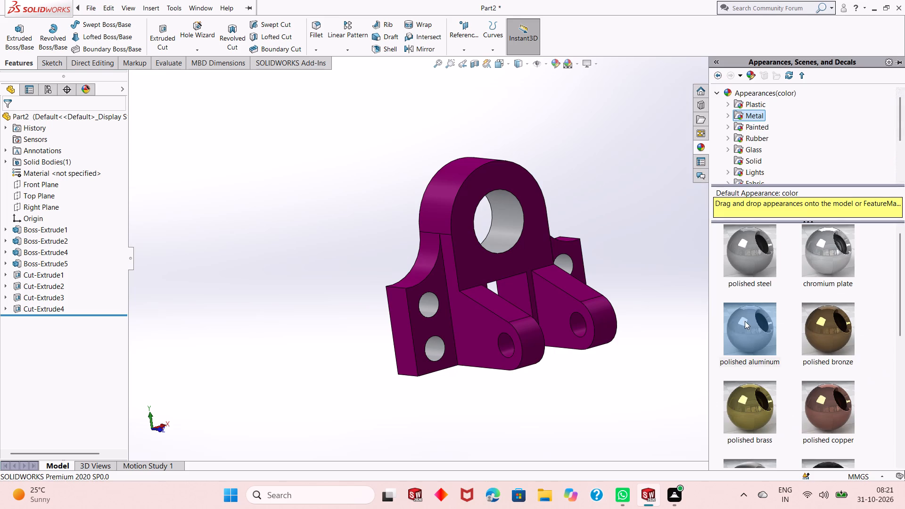
drag(745, 321, 502, 343)
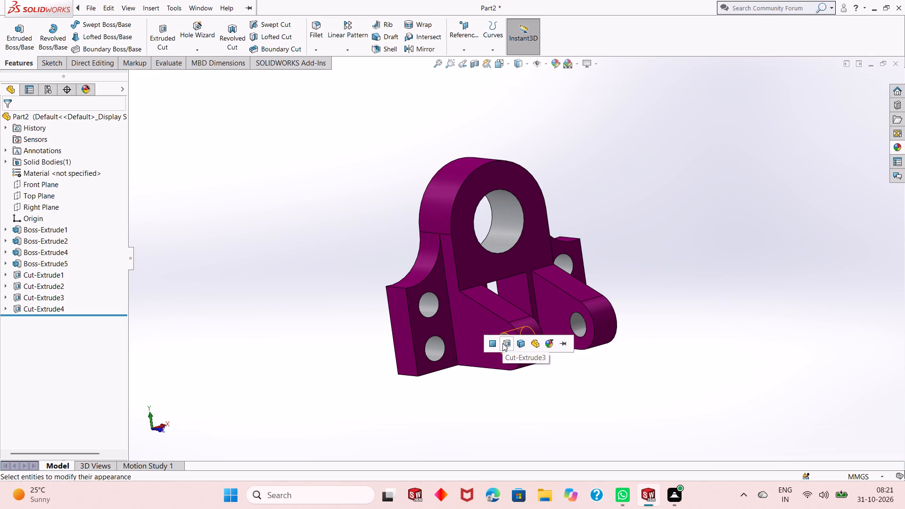
click(502, 343)
Apply the polished aluminum metal appearance to the cut feature of the rectangular slot between the two projections.
middle_drag(516, 313, 500, 324)
scroll(500, 324, down, 2)
click(896, 149)
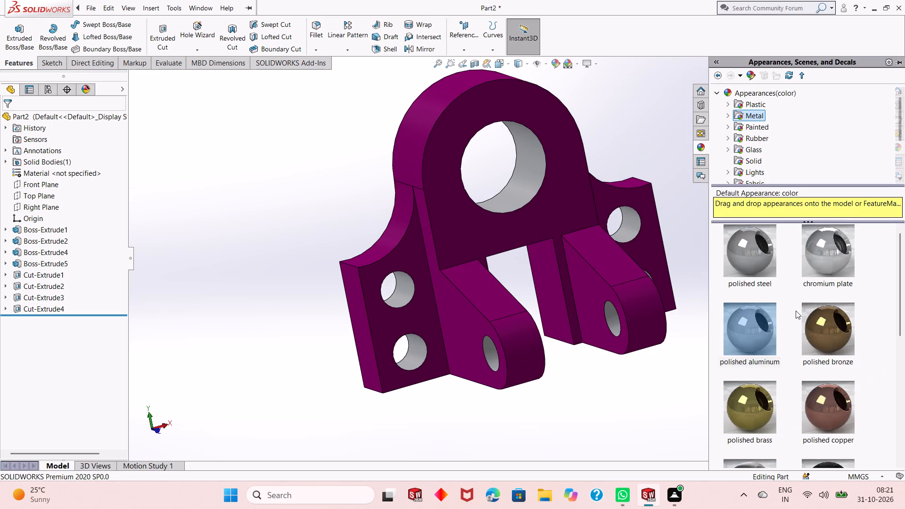
drag(759, 341, 554, 308)
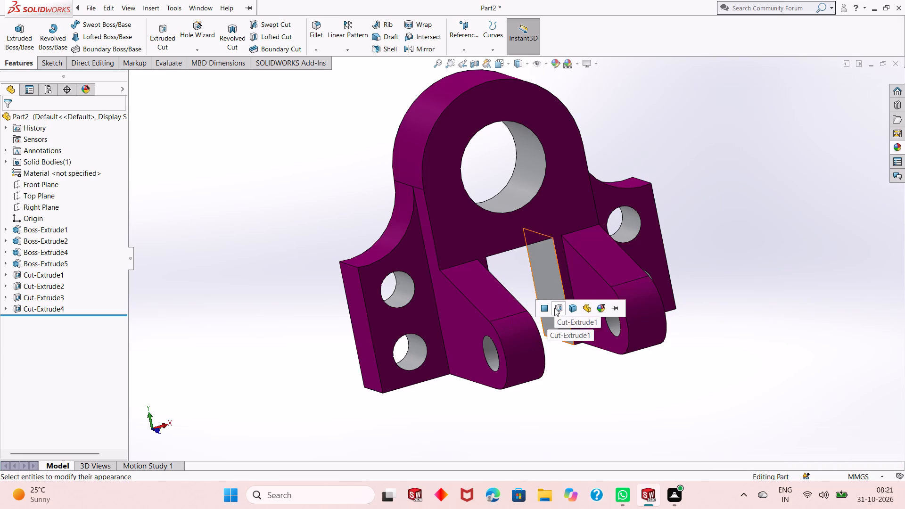
click(554, 308)
Examine the coloured bracket from the front, back, side and underside to check the appearances on its holes and slot.
middle_drag(647, 411, 599, 317)
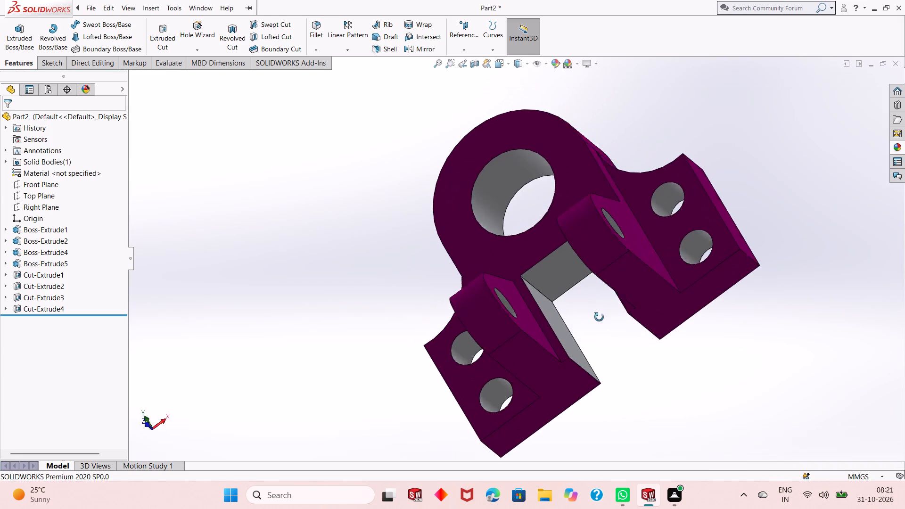
middle_drag(599, 317, 755, 273)
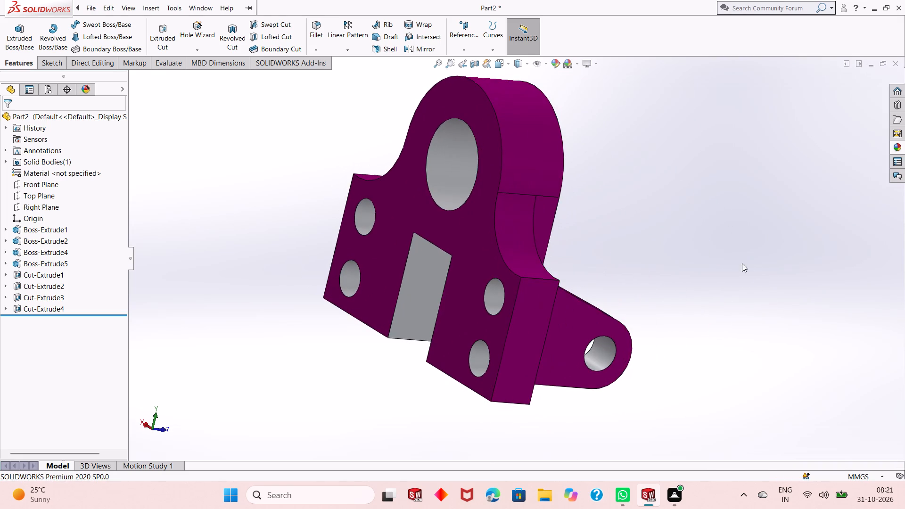
scroll(594, 348, up, 1)
middle_drag(633, 353, 526, 300)
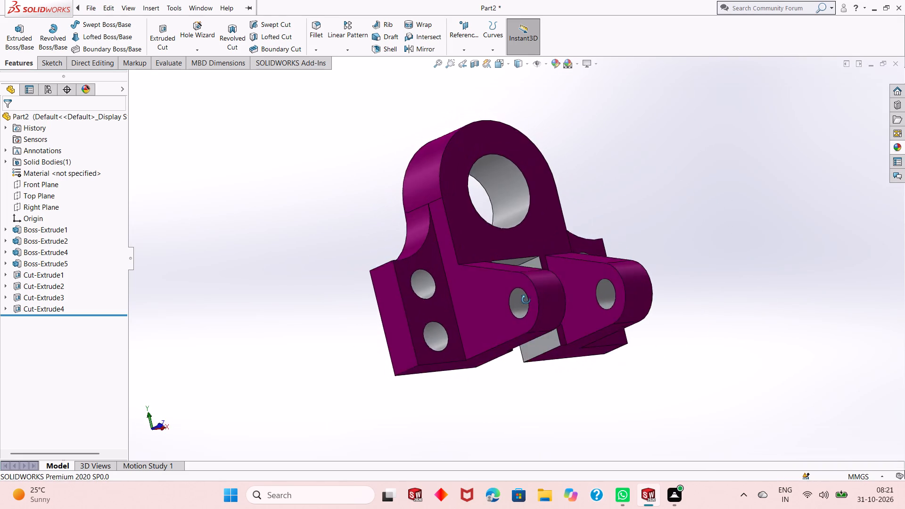
middle_drag(526, 300, 527, 361)
scroll(527, 358, up, 2)
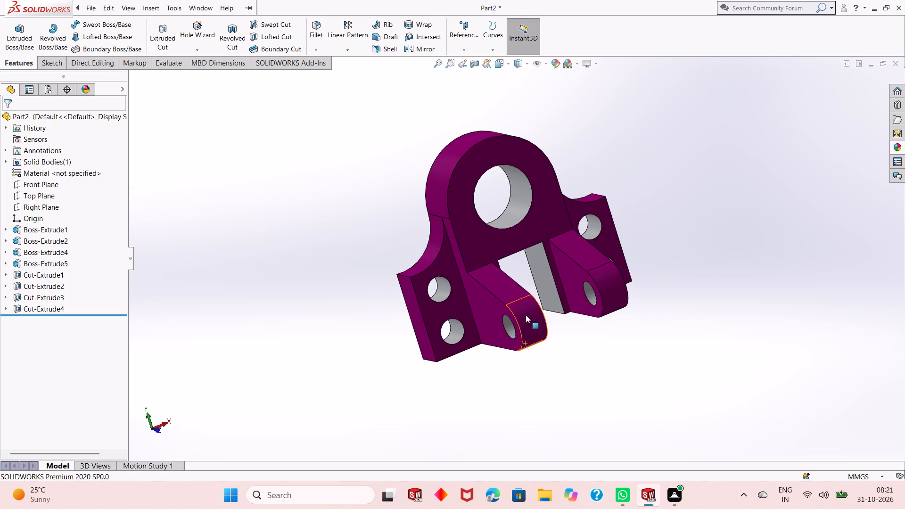
scroll(547, 215, down, 1)
middle_drag(511, 314, 547, 279)
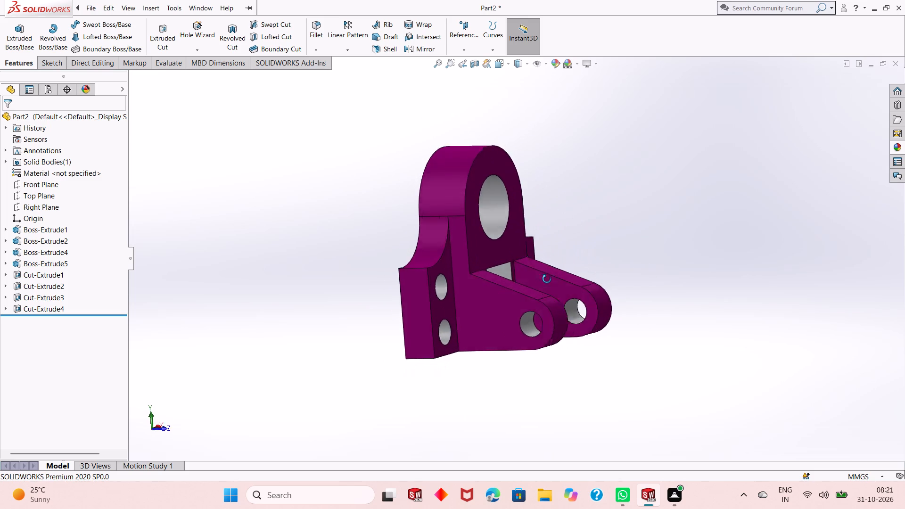
middle_drag(547, 279, 513, 309)
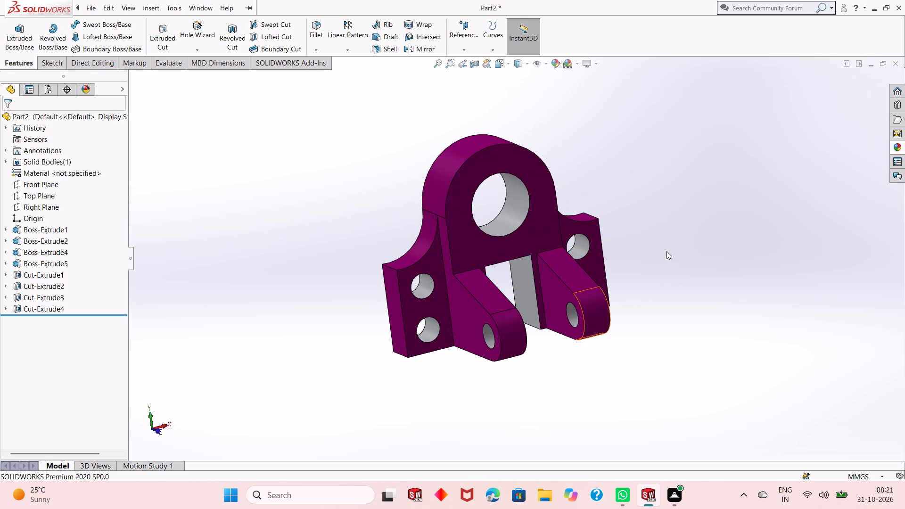
Save the part as "Forked pivot bracket" in the Dp SolidWorks folder as a SOLIDWORKS part file.
key(ctrl+s)
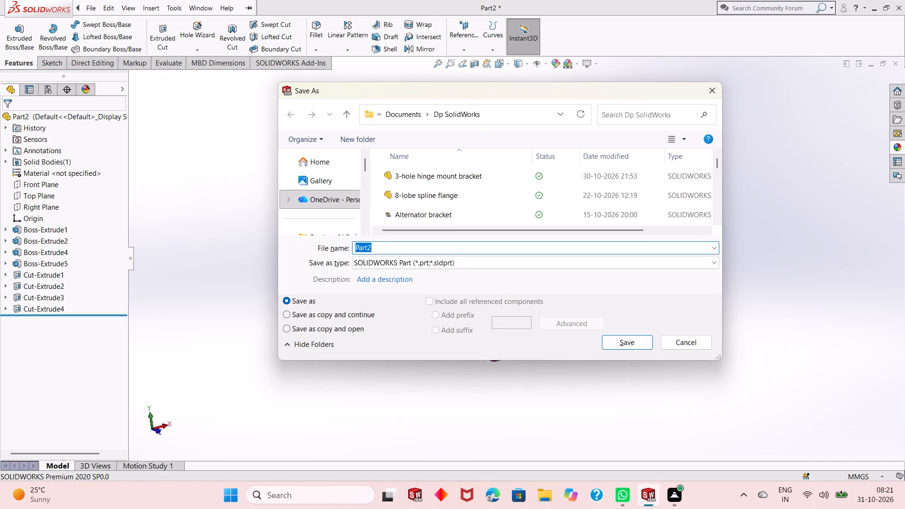
text(Forked)
key(space)
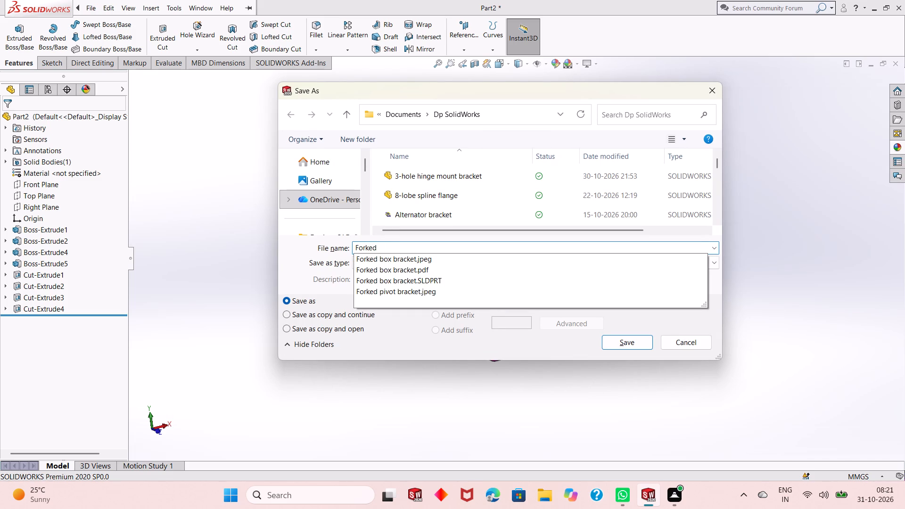